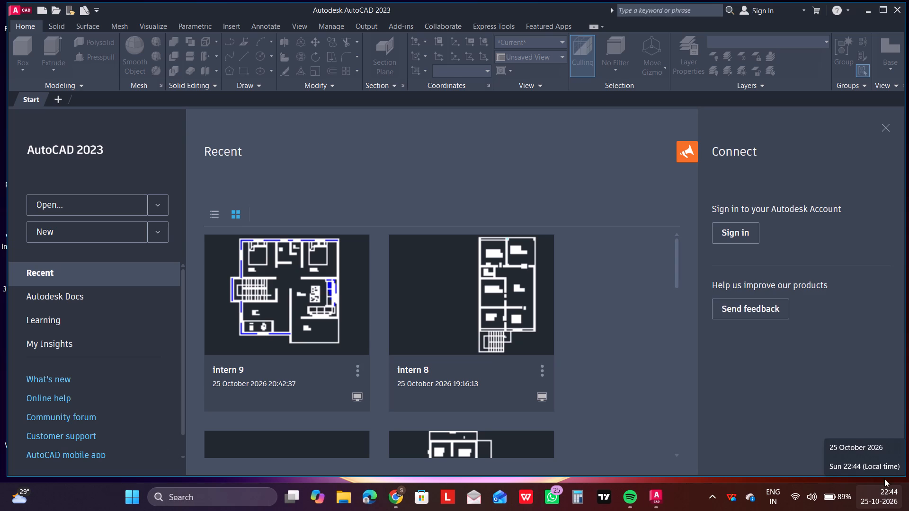
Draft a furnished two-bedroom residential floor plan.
Create a new blank drawing from the start page.
left_click(94, 236)
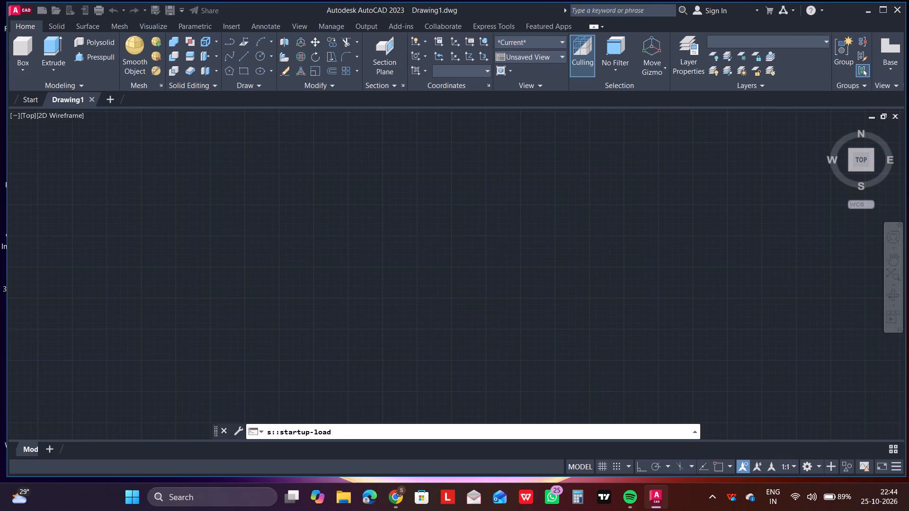
Turn on command history logging for the new drawing with the LOGFILEON command.
left_click(341, 430)
type("log")
type("fil")
key("e")
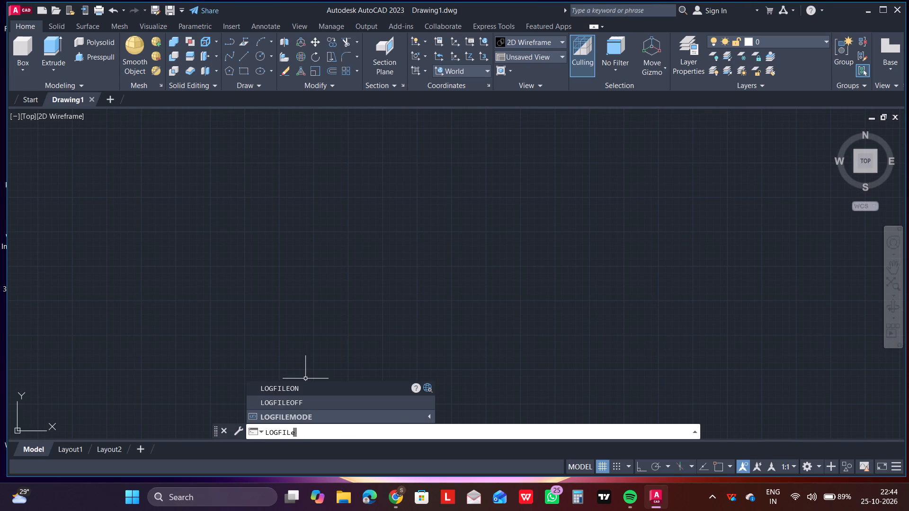
type("on")
key("Return")
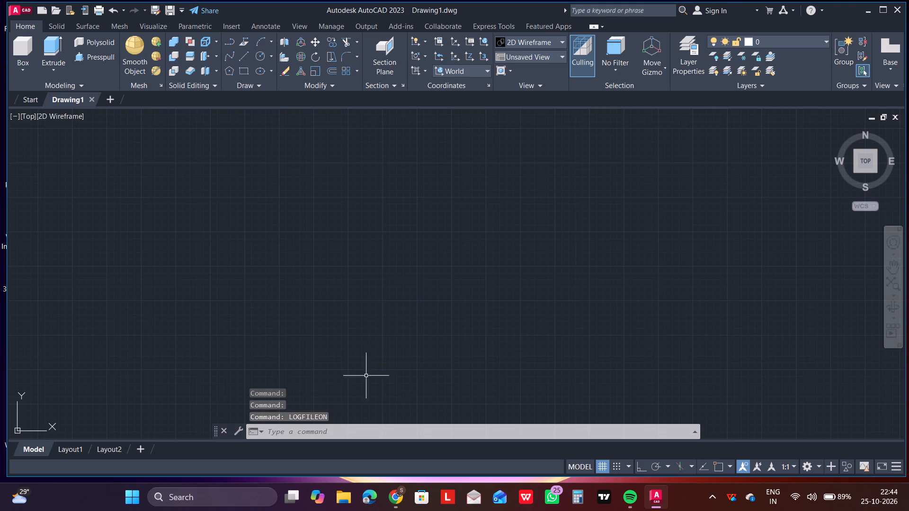
Open the drawing units settings with the UNITS command.
left_click(309, 440)
left_click(311, 434)
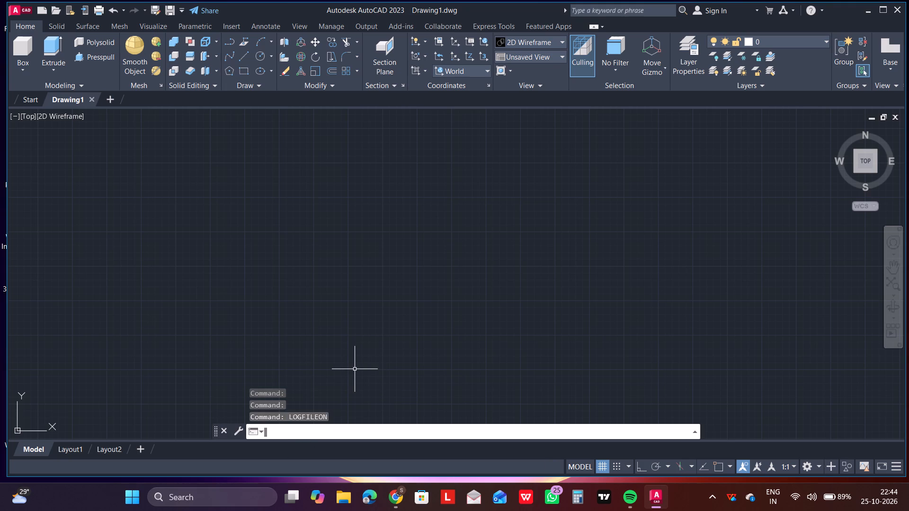
type("un")
key("Return")
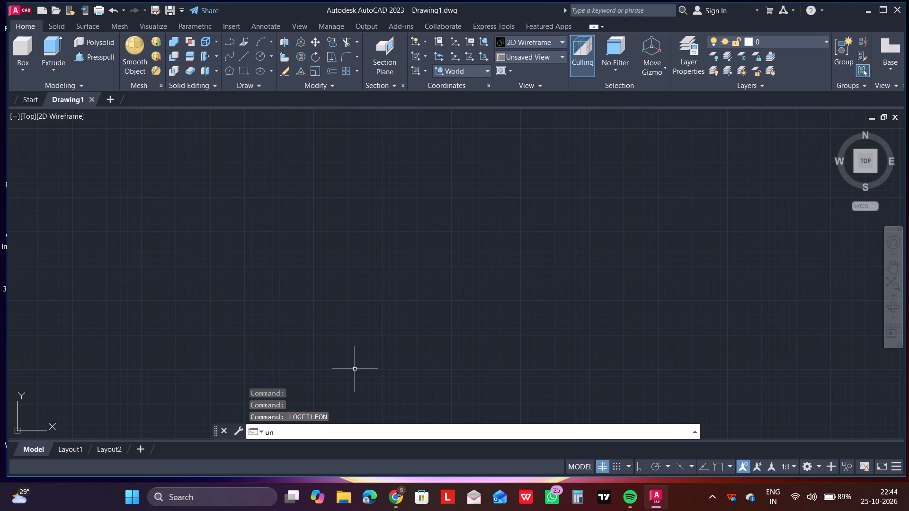
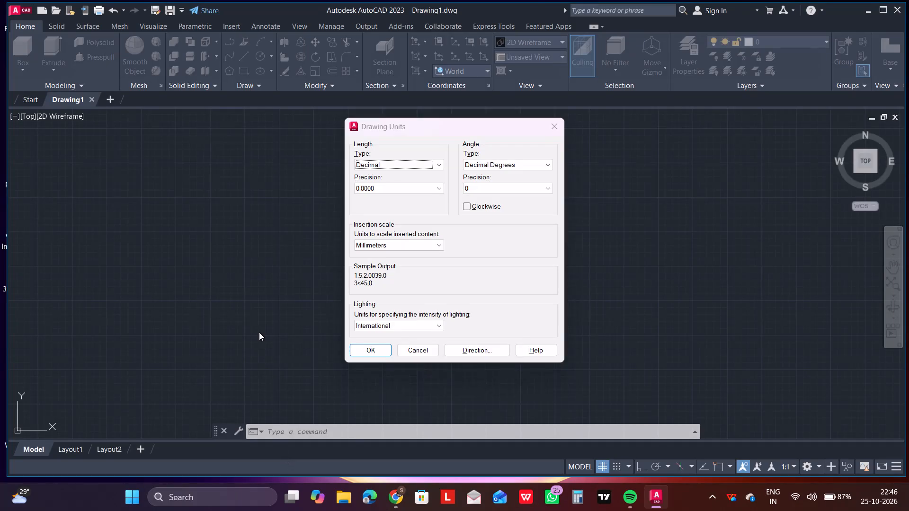
Accept the drawing units with decimal lengths, millimetres as insertion scale and International lighting.
left_click_drag(260, 334, 269, 345)
left_click_drag(390, 324, 329, 359)
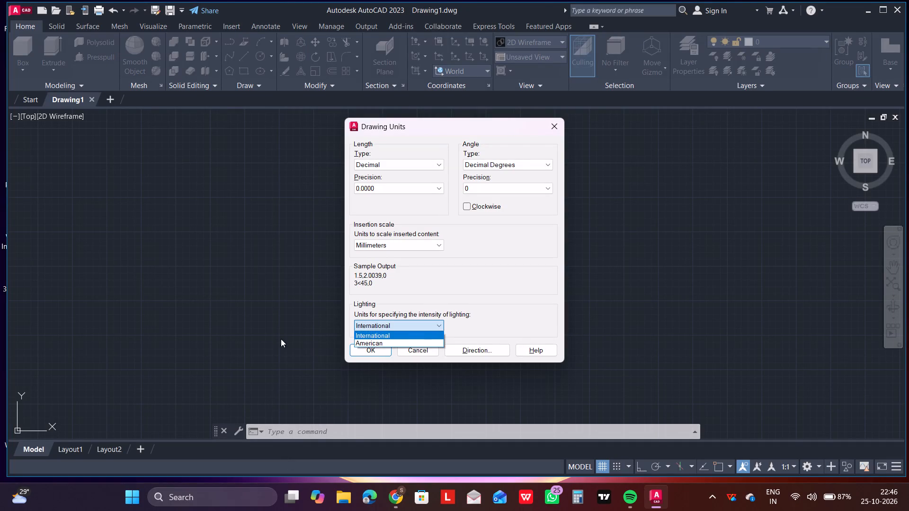
left_click(275, 337)
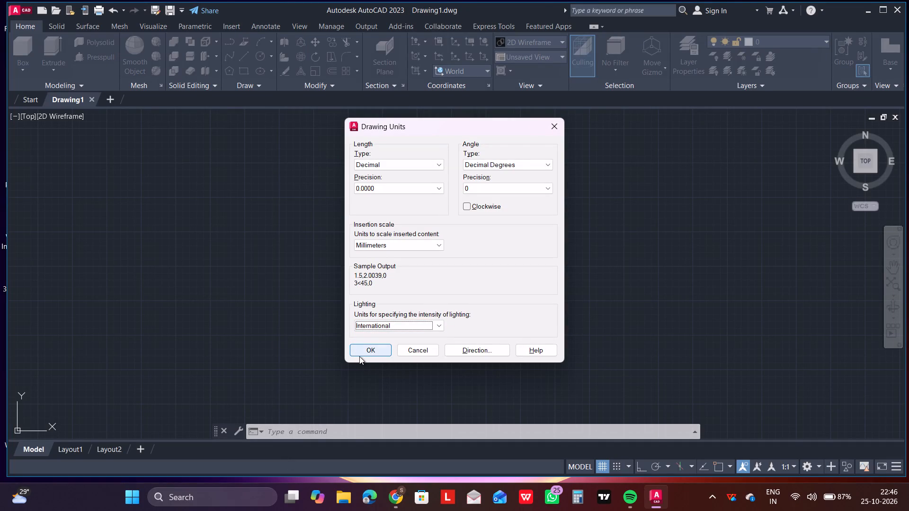
left_click(365, 347)
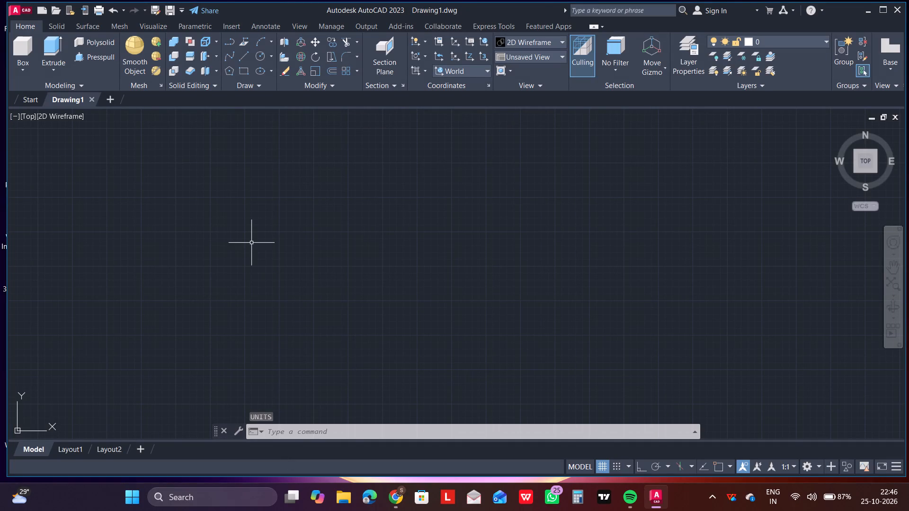
Turn on command history logging again with the LOGFILEON command.
type("lo")
key("g")
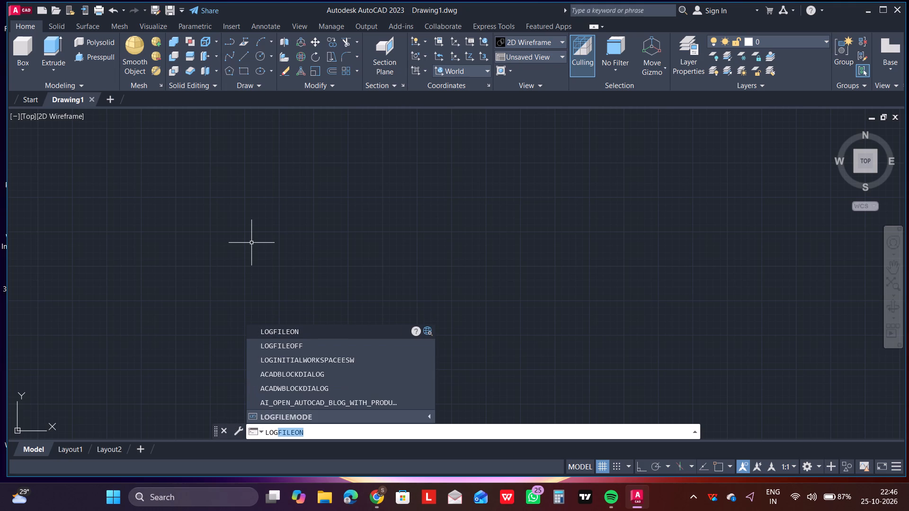
key("Return")
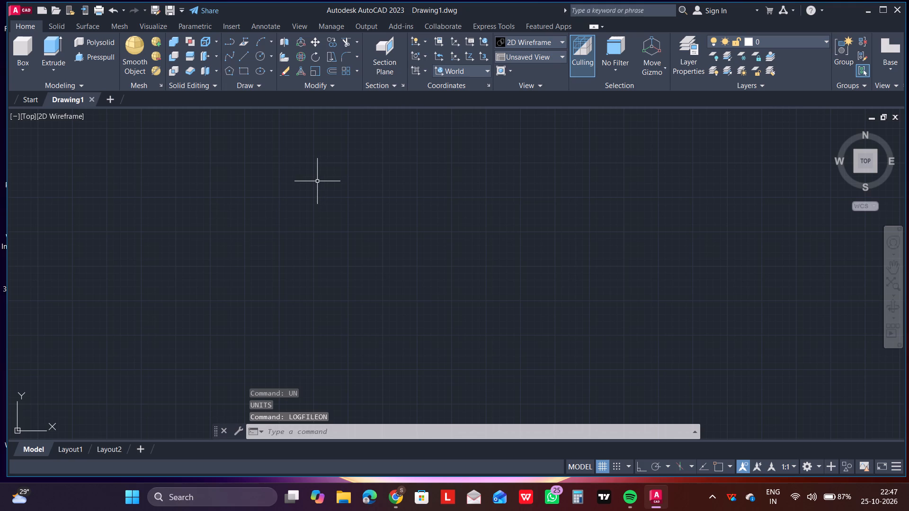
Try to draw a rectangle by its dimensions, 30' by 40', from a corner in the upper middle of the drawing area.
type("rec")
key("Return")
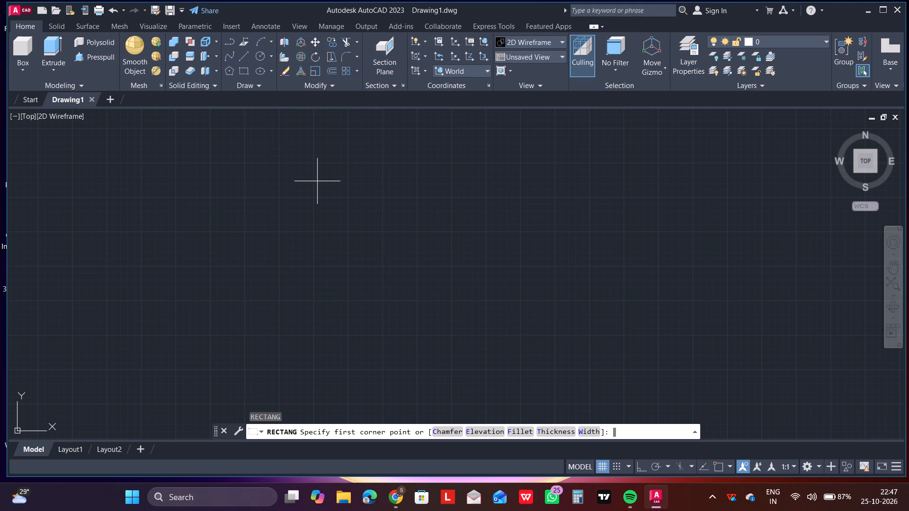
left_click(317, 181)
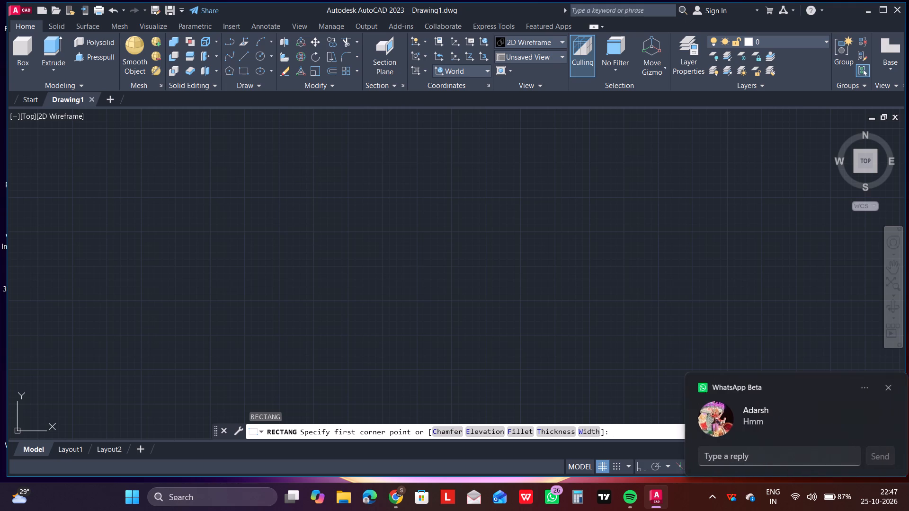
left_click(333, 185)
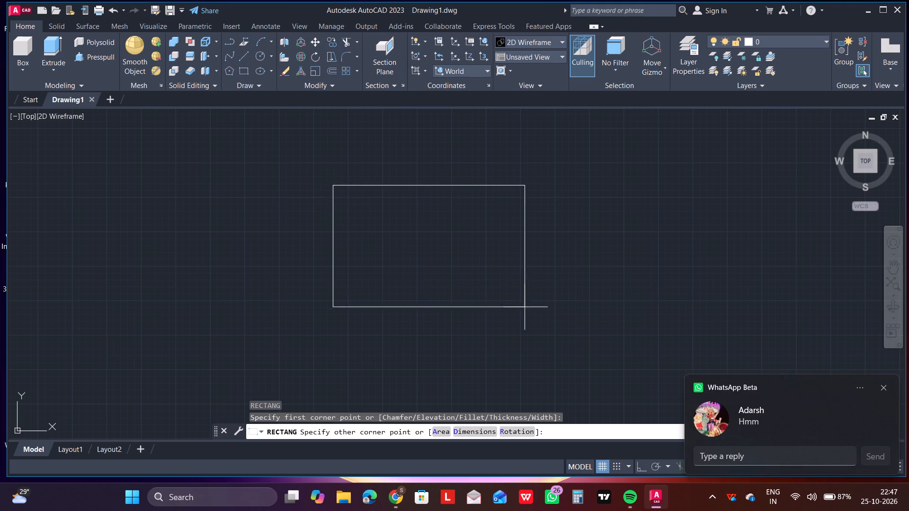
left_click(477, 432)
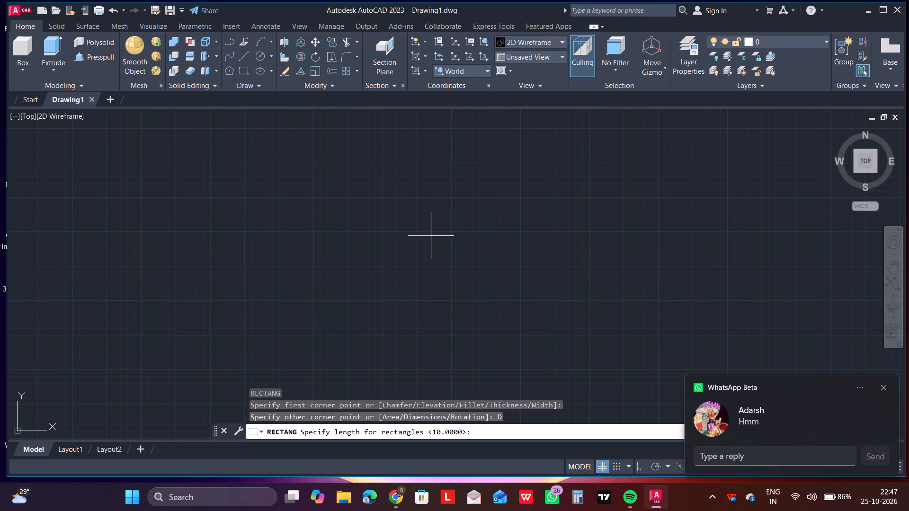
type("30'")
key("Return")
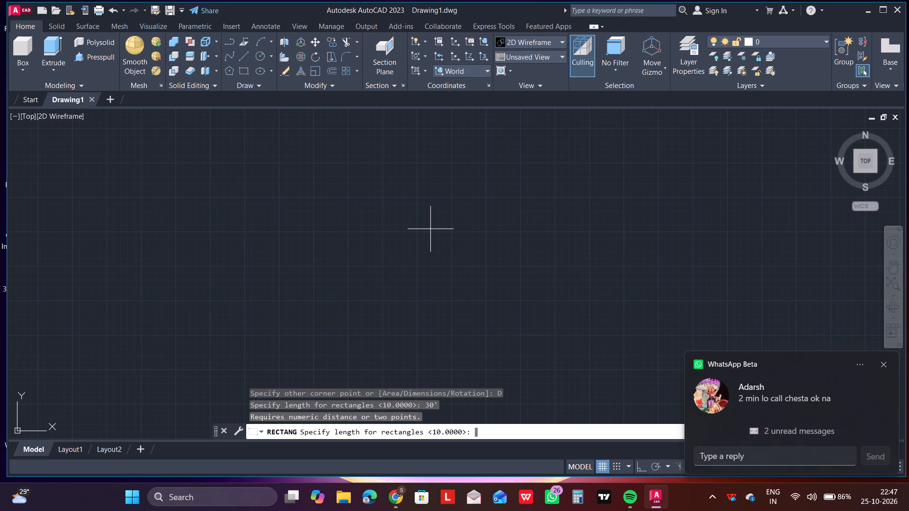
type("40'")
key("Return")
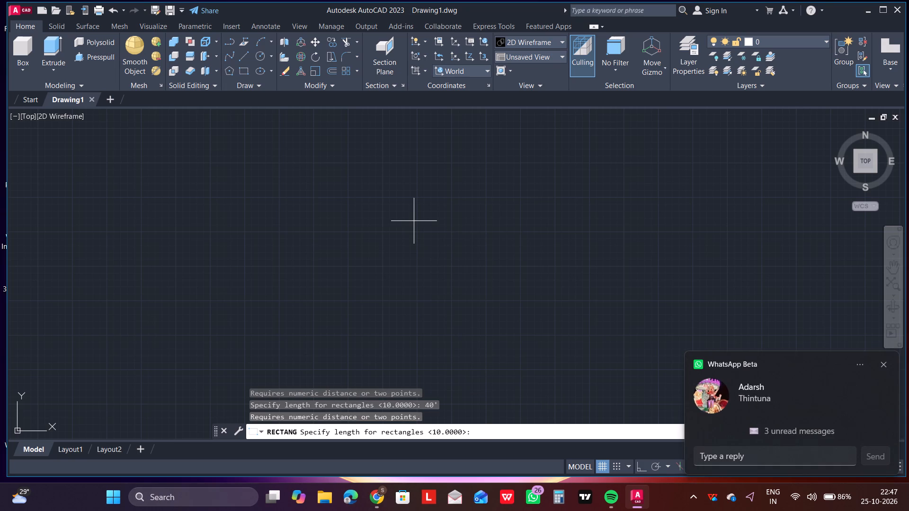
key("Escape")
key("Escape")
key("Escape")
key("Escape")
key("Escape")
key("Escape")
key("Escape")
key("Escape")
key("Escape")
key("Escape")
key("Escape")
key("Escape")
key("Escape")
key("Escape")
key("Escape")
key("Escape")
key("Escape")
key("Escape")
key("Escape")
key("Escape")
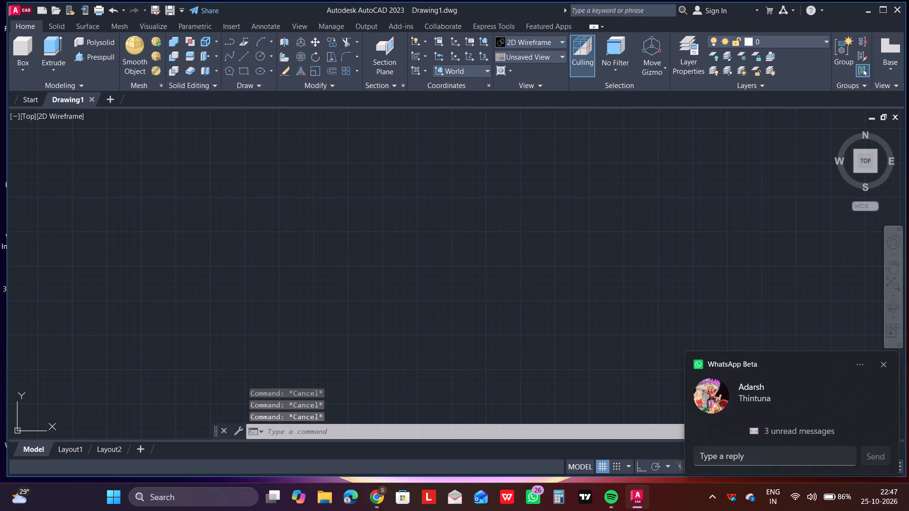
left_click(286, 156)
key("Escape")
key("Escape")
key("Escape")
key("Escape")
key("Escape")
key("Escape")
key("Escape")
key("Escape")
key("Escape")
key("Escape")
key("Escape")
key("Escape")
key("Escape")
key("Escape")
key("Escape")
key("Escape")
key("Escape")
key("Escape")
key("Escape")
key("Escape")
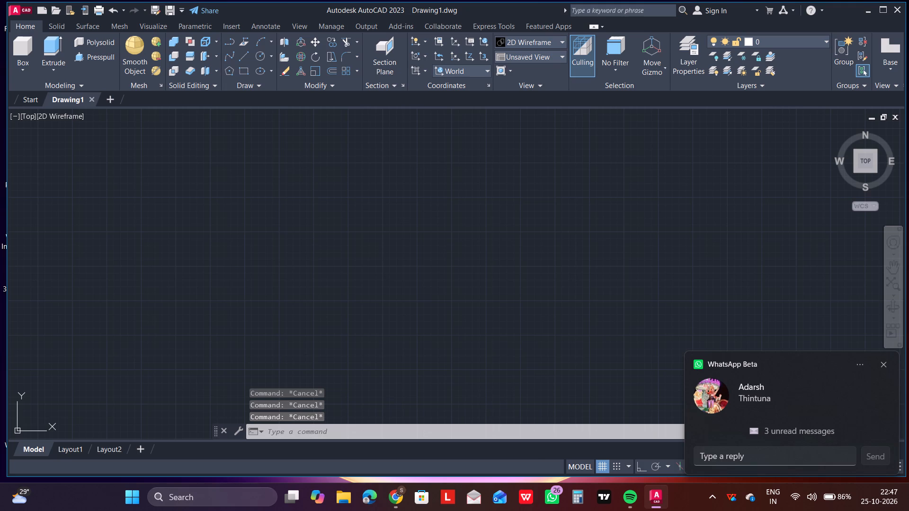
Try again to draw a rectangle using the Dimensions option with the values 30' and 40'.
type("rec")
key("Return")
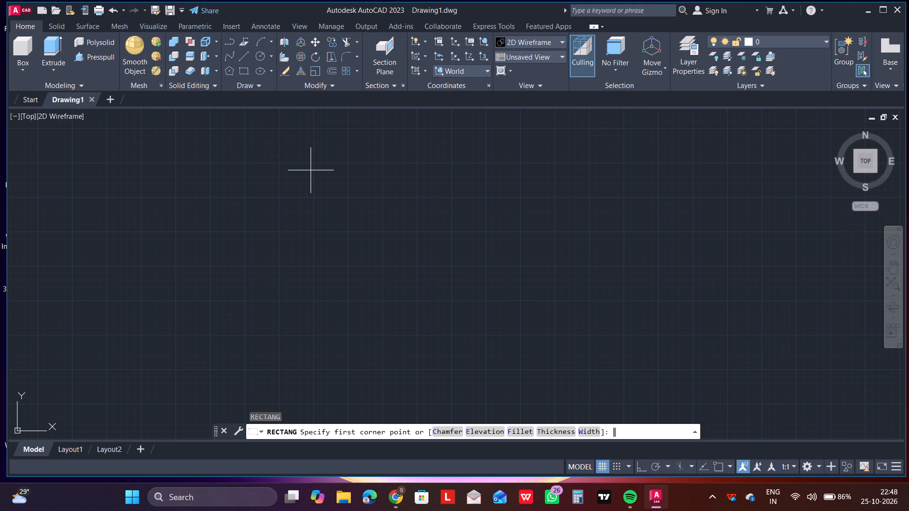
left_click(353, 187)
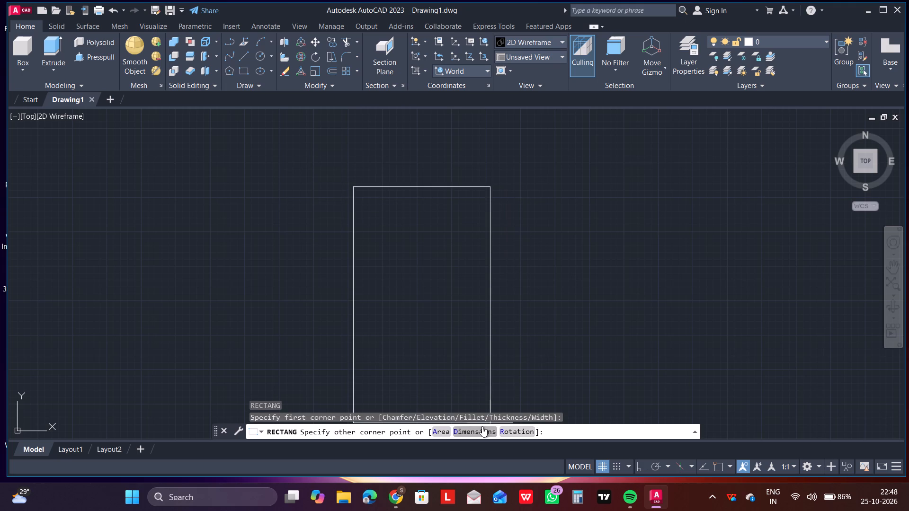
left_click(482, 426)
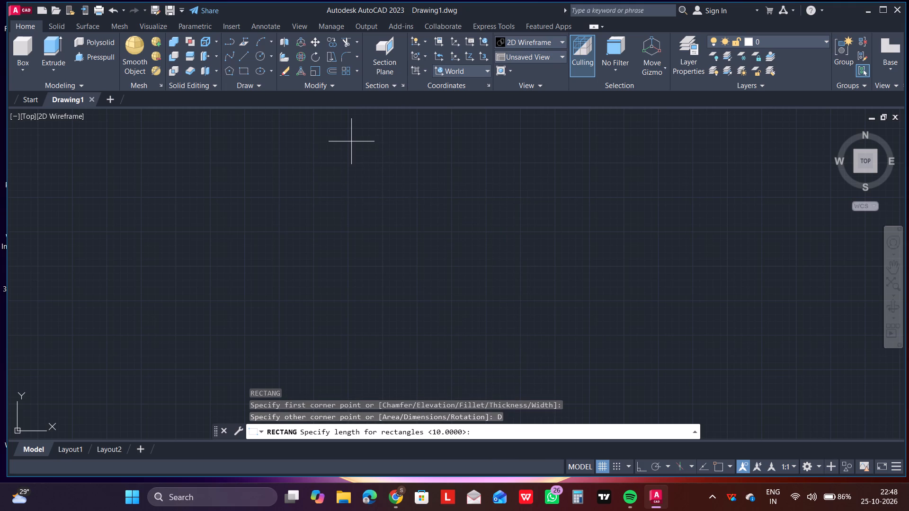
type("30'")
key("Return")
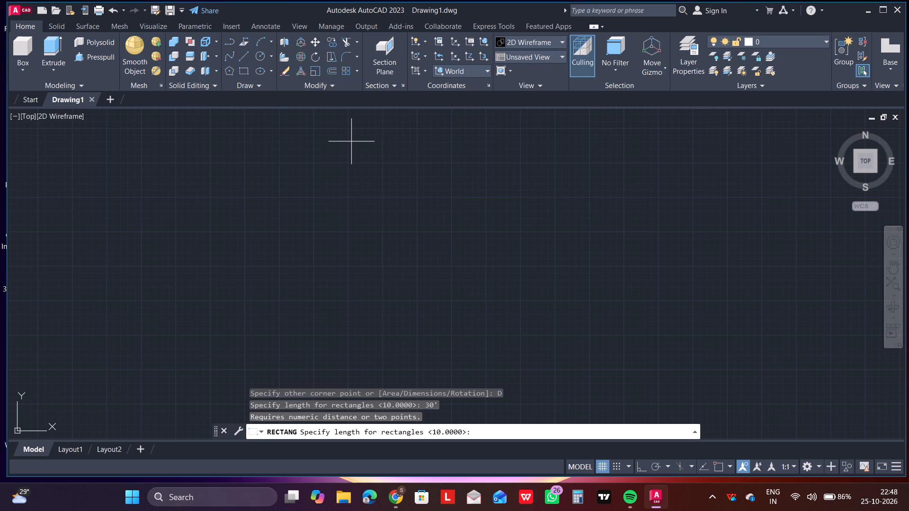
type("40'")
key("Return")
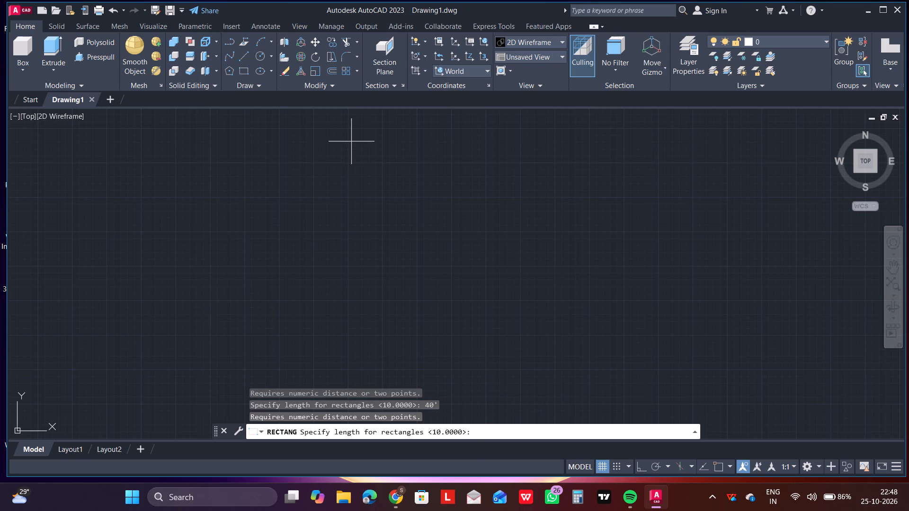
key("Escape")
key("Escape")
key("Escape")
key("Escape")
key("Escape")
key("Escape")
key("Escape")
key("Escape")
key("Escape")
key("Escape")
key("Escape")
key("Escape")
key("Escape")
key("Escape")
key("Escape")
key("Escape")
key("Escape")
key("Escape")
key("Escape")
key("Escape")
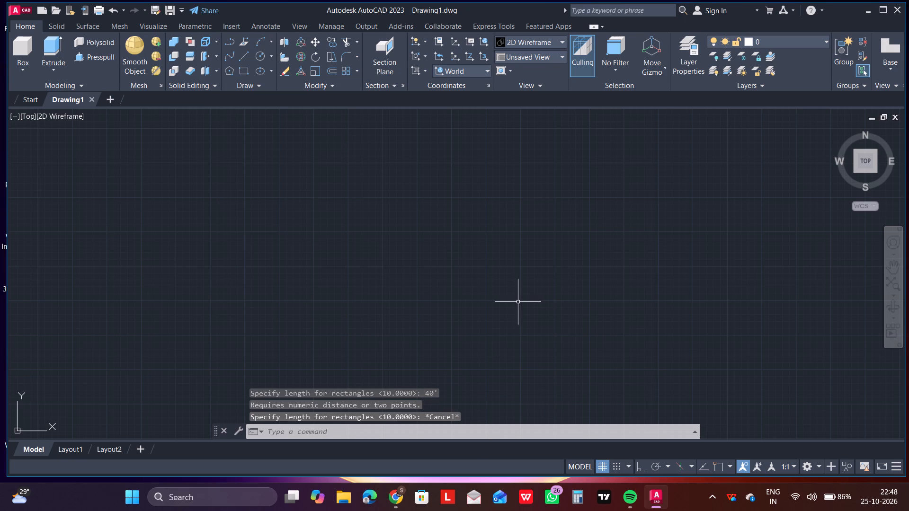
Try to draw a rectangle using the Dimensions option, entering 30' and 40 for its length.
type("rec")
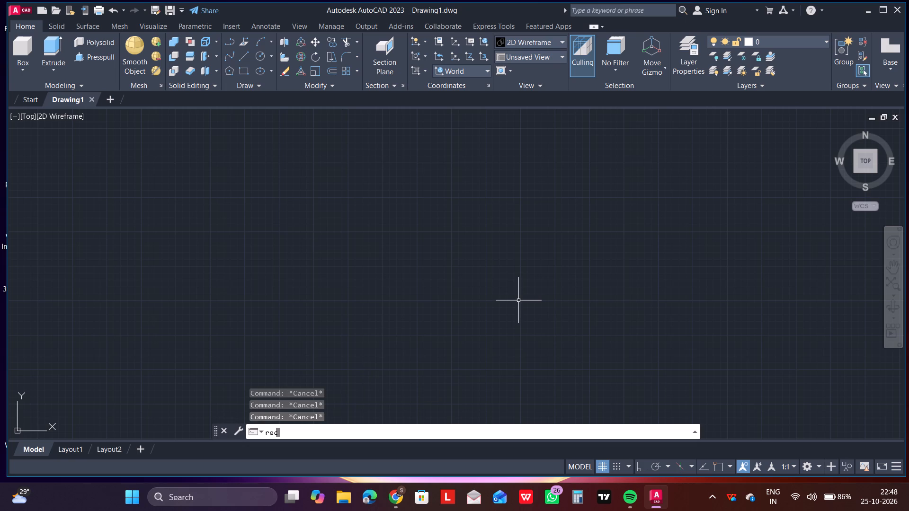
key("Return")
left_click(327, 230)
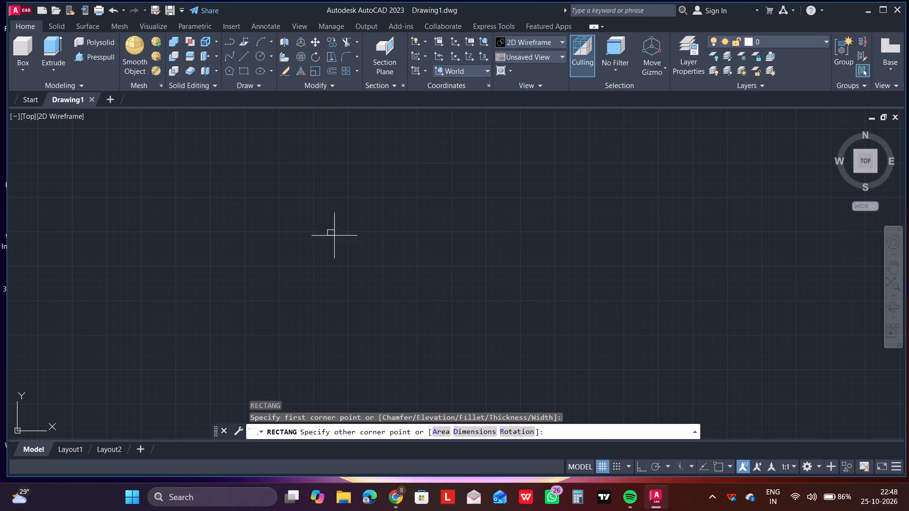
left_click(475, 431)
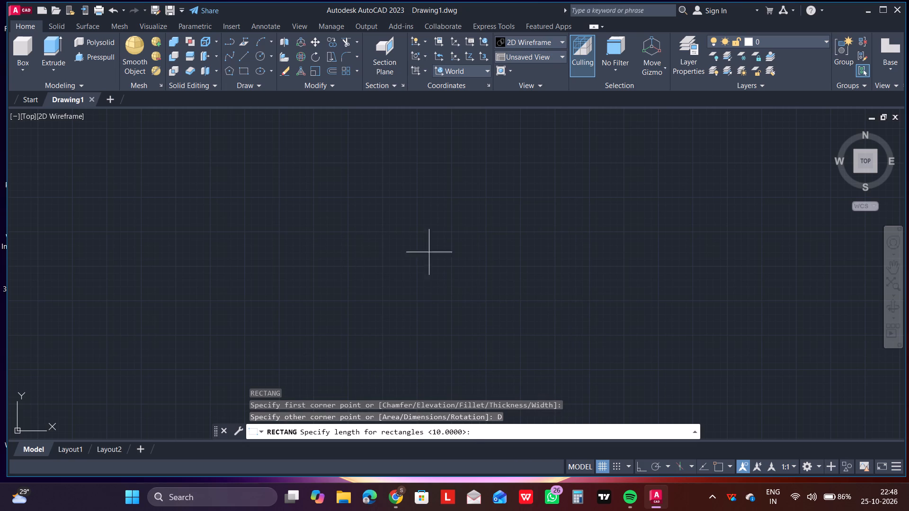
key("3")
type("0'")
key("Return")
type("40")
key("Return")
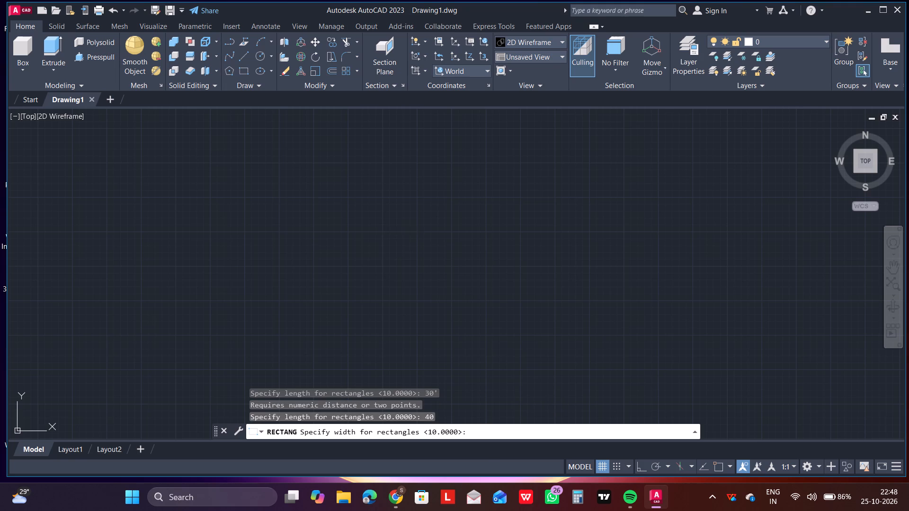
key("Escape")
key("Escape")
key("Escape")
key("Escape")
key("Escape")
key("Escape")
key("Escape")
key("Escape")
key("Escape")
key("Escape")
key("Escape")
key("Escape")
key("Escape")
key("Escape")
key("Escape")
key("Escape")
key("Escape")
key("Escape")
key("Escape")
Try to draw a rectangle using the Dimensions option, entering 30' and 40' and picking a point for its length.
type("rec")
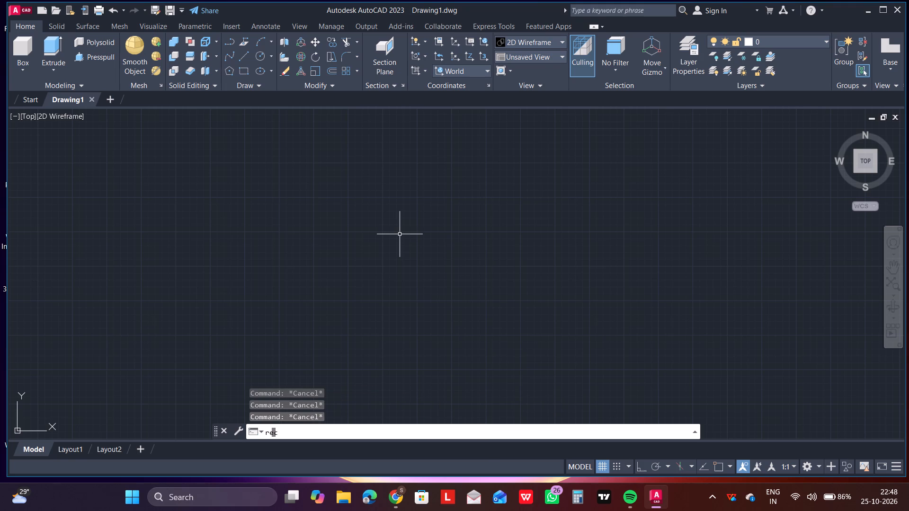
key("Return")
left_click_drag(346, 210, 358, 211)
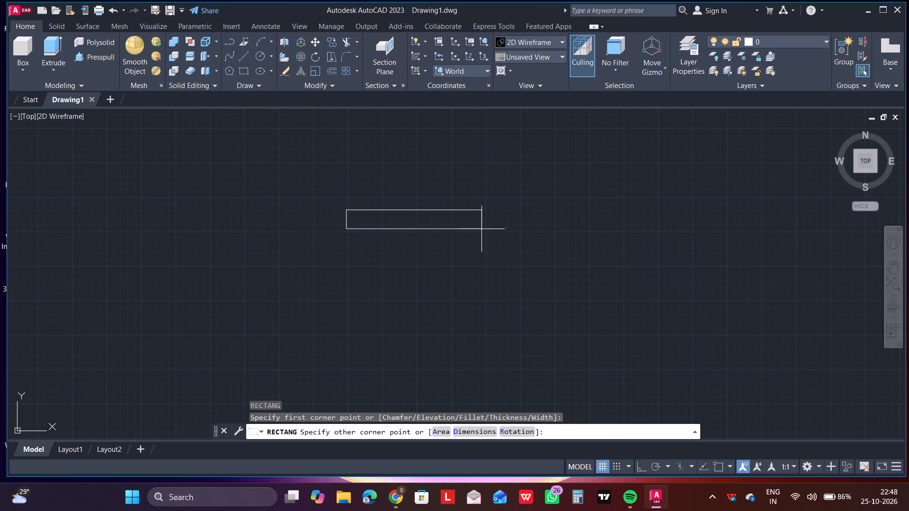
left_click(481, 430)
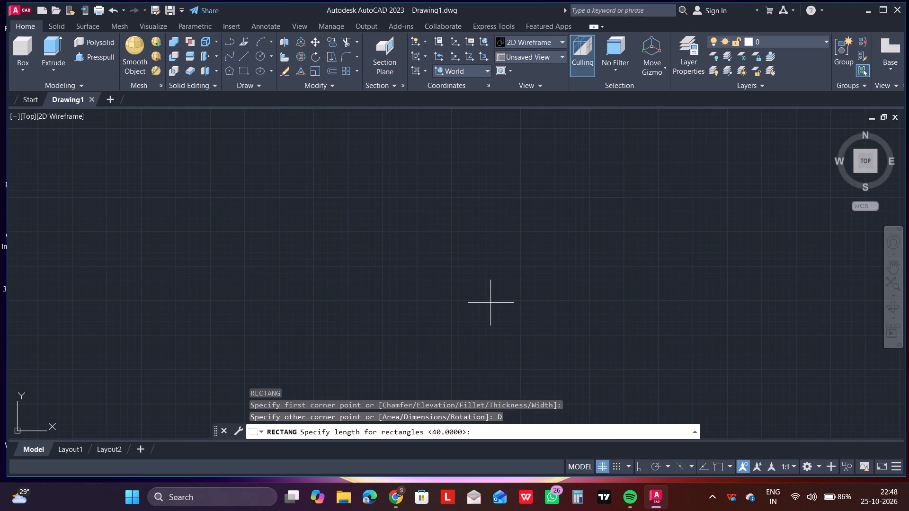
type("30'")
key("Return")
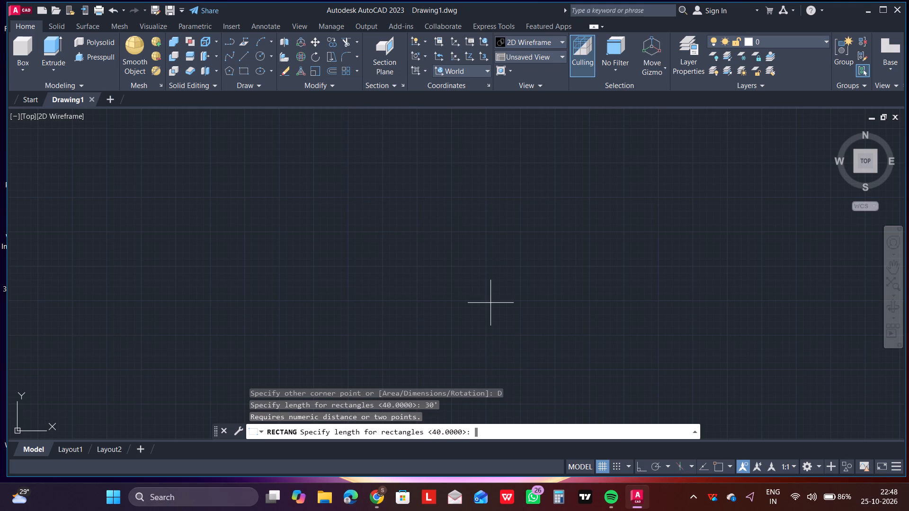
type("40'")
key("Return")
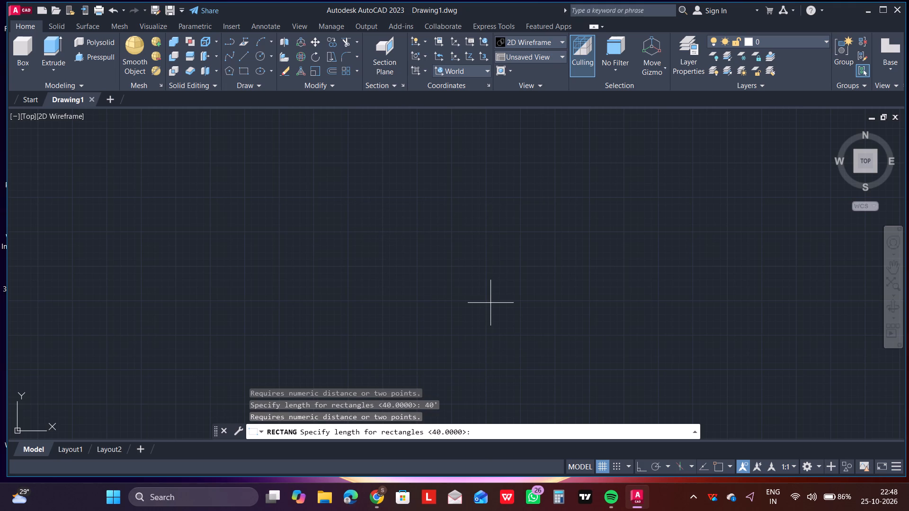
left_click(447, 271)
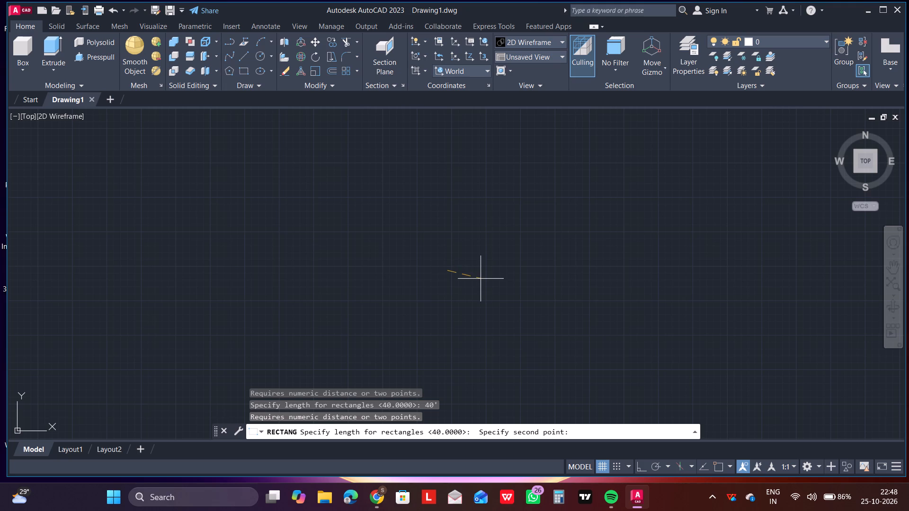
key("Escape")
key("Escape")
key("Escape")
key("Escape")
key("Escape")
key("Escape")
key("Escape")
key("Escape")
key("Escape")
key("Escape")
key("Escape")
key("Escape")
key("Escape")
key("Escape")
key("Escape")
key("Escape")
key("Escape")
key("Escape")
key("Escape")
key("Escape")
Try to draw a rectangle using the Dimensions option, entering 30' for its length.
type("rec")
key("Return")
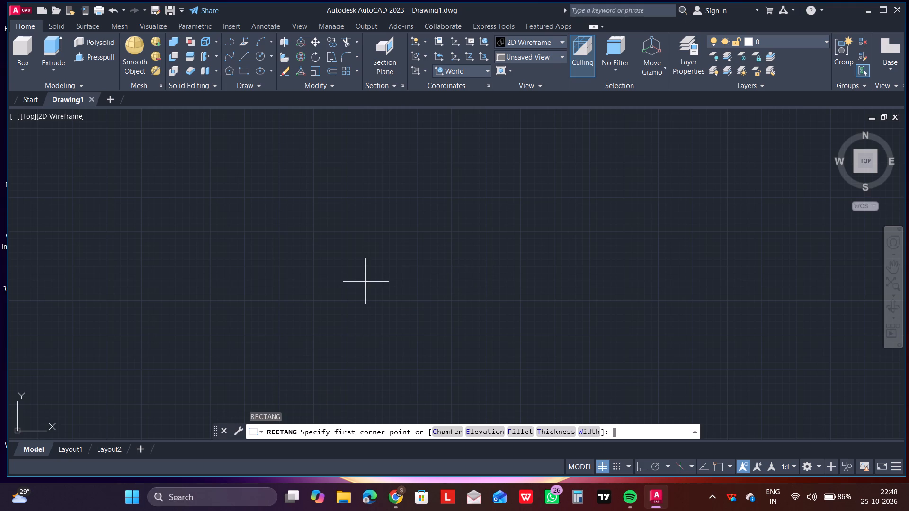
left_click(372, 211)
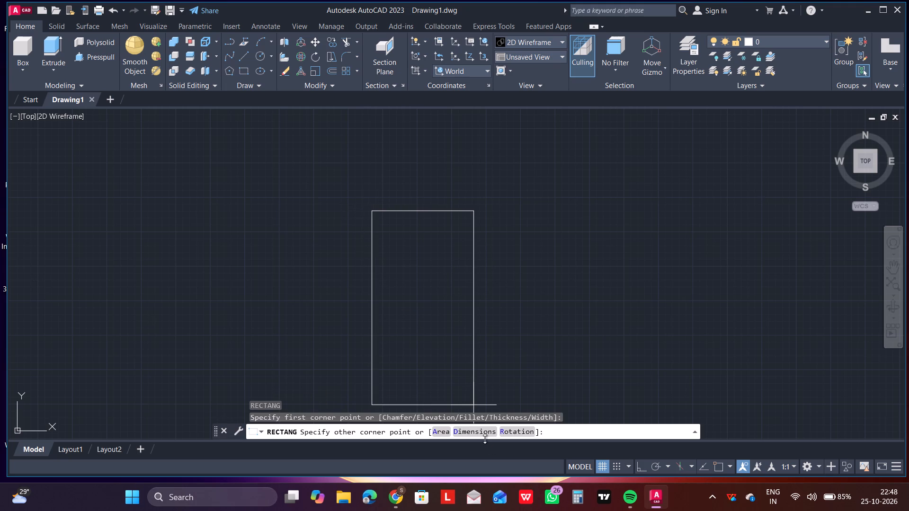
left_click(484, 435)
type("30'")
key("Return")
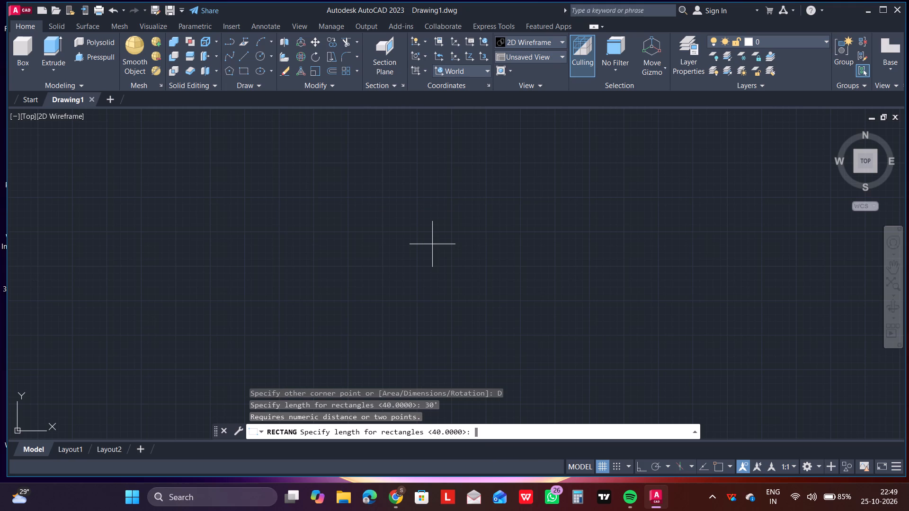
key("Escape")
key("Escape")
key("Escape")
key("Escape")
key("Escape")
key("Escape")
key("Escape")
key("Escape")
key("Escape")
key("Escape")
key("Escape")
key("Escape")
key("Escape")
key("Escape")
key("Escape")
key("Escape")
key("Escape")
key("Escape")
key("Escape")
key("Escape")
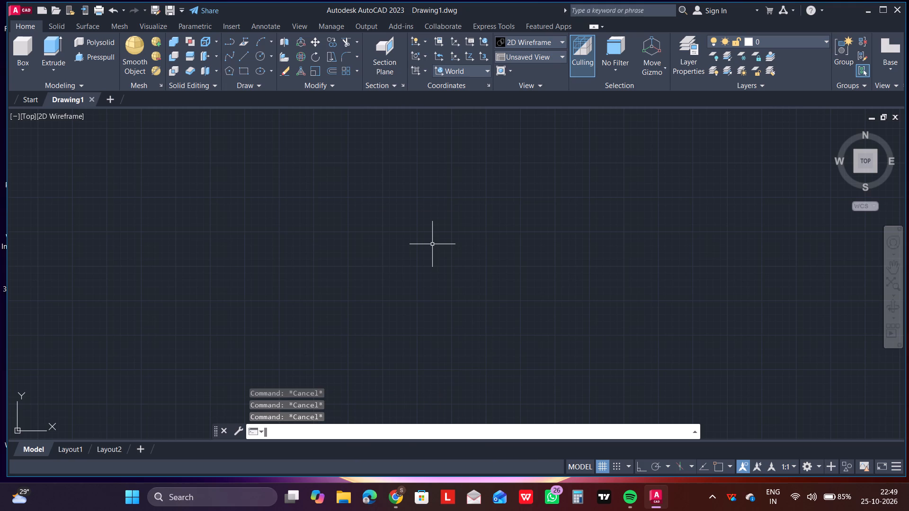
Set the drawing units to Architectural length with 0'-0 1/2" precision and the insertion scale to Feet.
type("un")
key("Return")
left_click(440, 165)
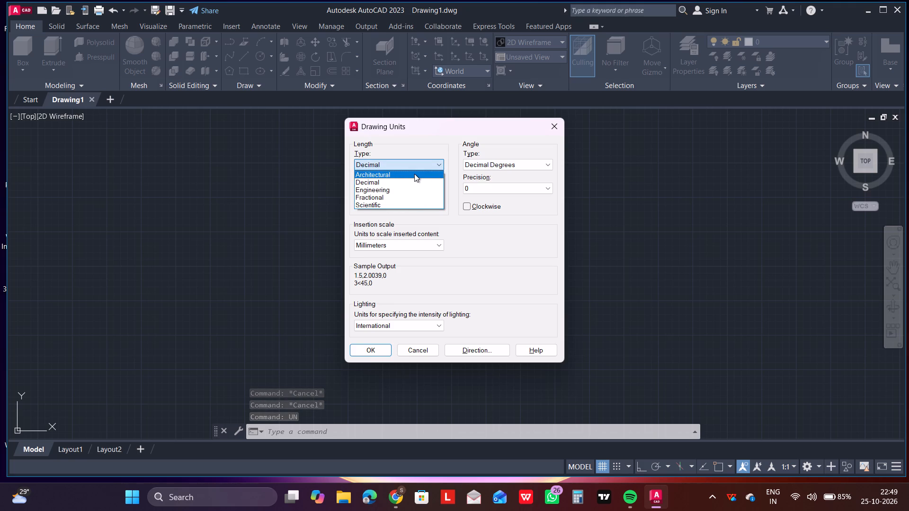
left_click(414, 174)
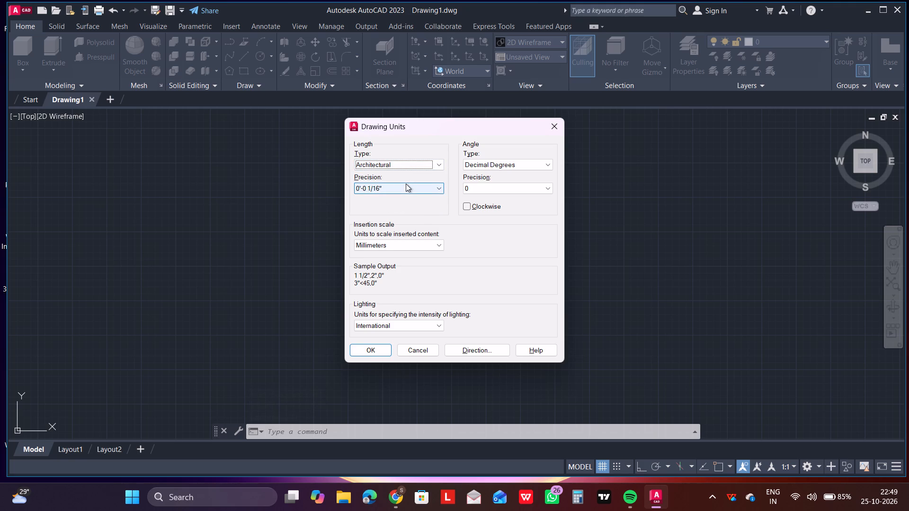
left_click(406, 184)
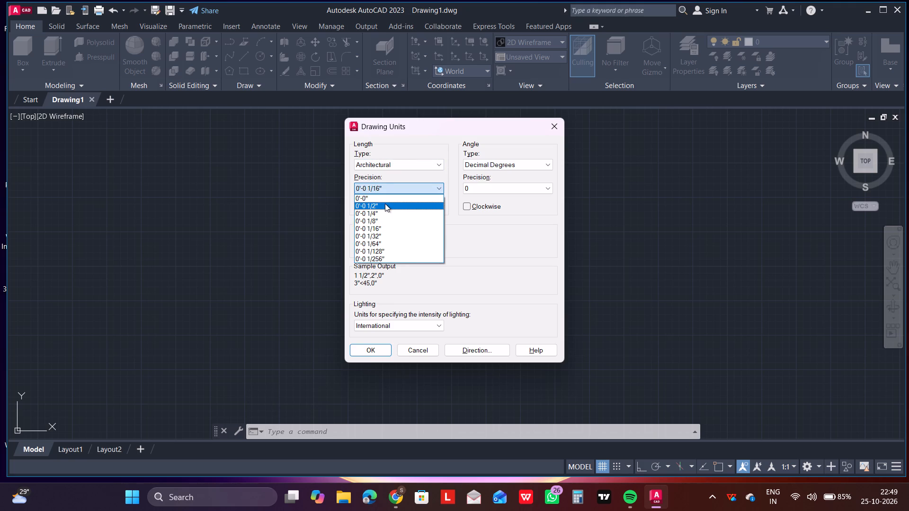
left_click(385, 203)
left_click_drag(422, 239, 430, 248)
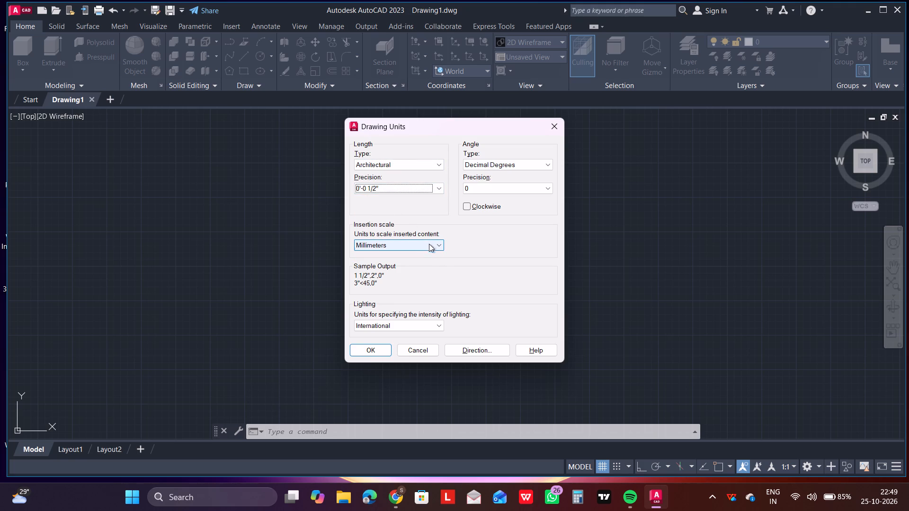
left_click(434, 241)
left_click(376, 269)
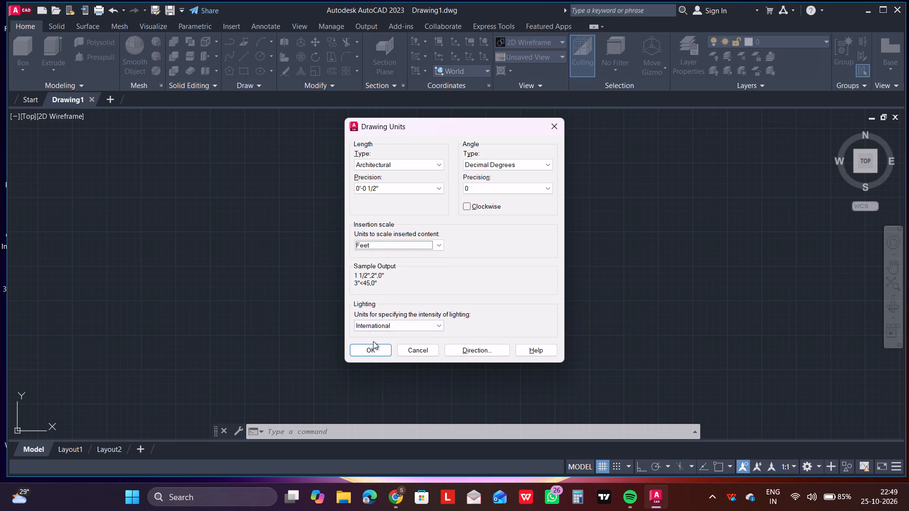
left_click(372, 352)
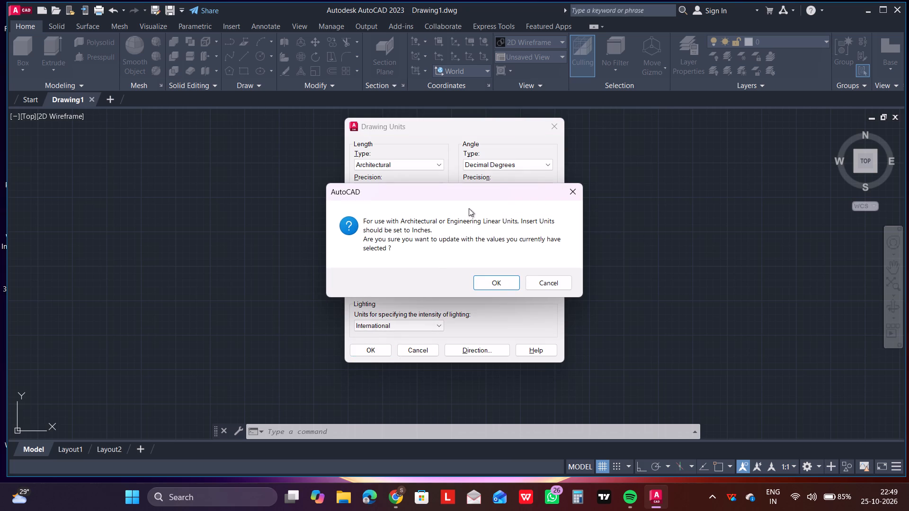
left_click(489, 286)
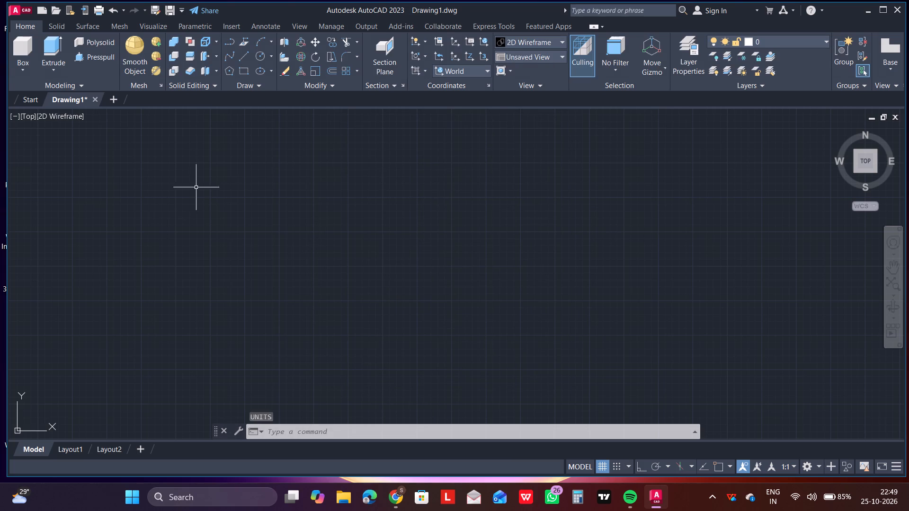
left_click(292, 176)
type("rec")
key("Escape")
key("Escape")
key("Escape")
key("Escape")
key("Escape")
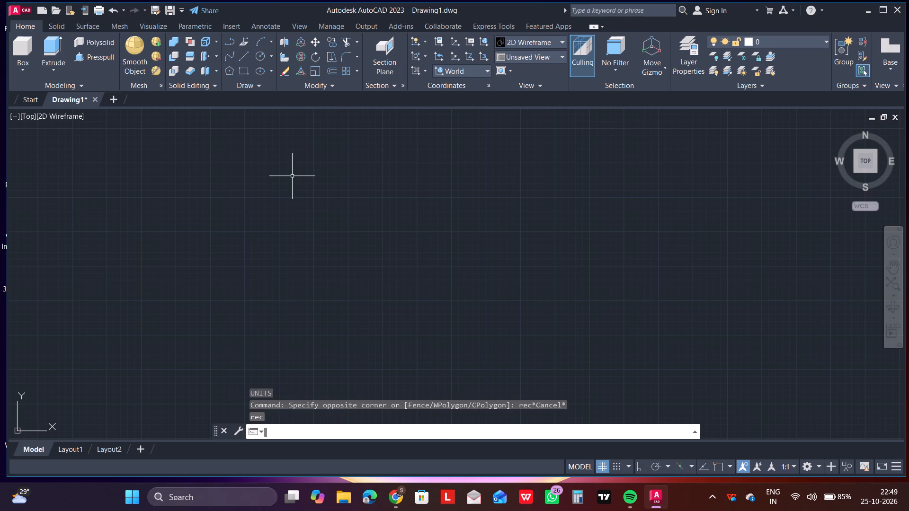
Draw a rectangle 30' long and 40' wide by its dimensions, starting in the upper middle of the drawing area.
type("rec")
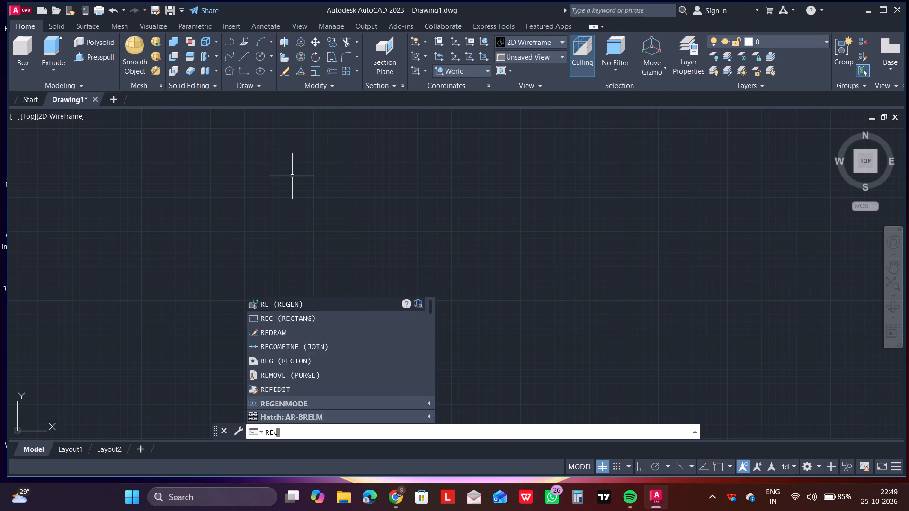
key("Return")
left_click(352, 164)
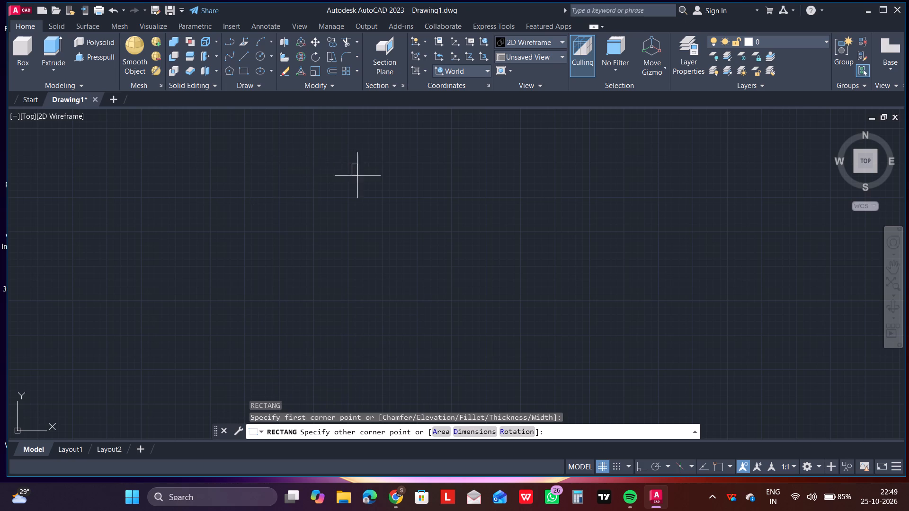
left_click(484, 433)
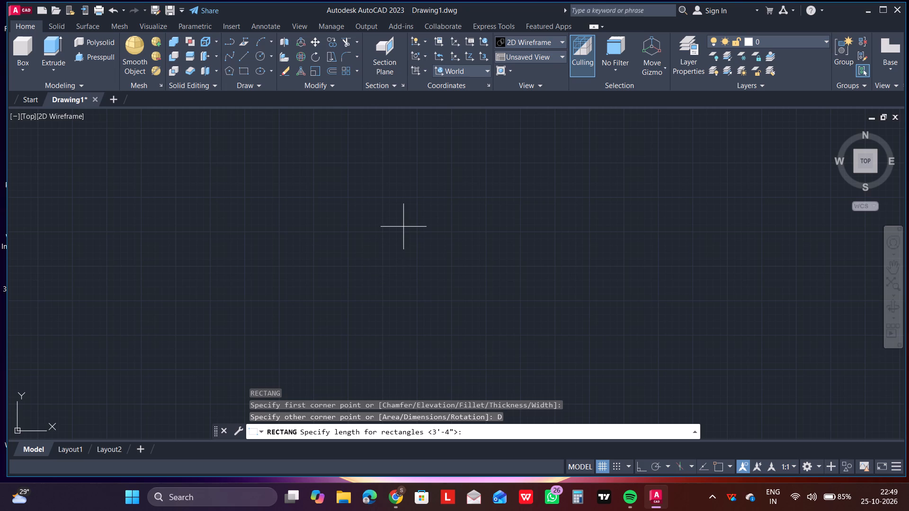
type("30")
key("apostrophe")
key("Return")
type("40'")
key("Return")
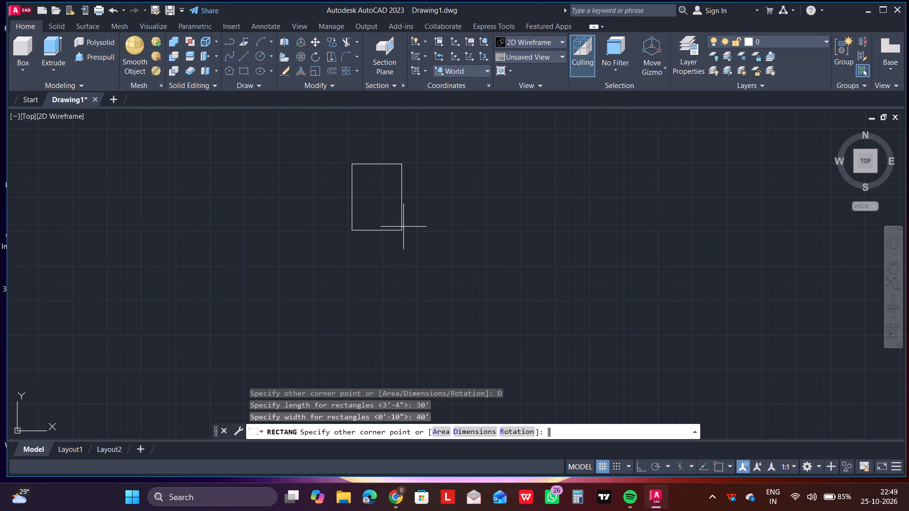
left_click(505, 226)
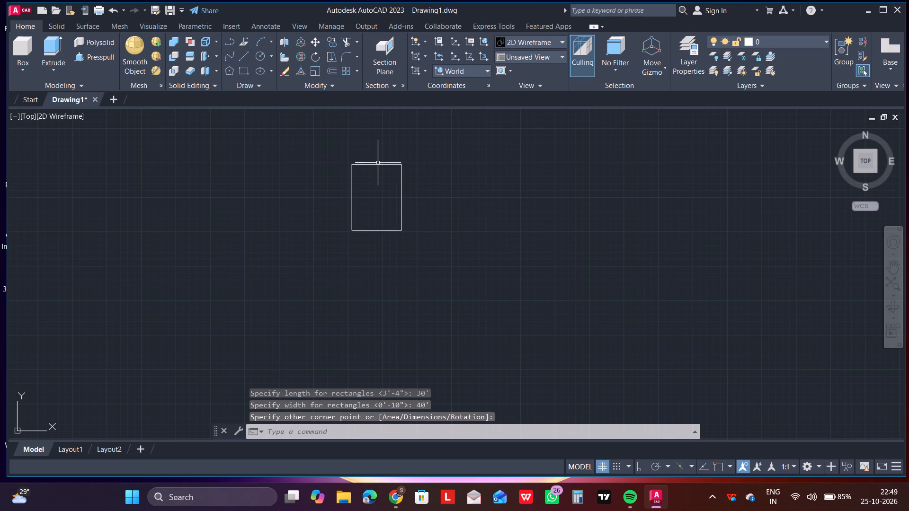
Offset the 30' by 40' rectangle 9" inward.
scroll(355, 157, "up", 3)
type("off")
key("Return")
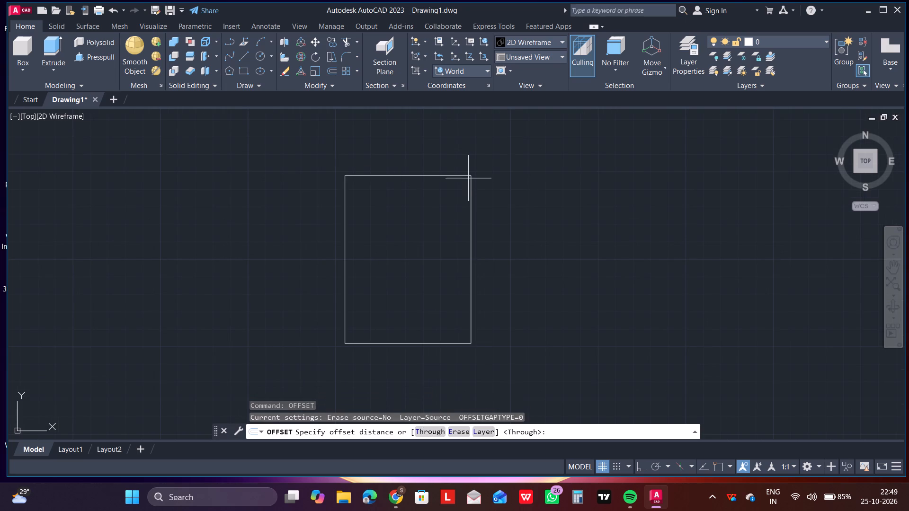
left_click(471, 175)
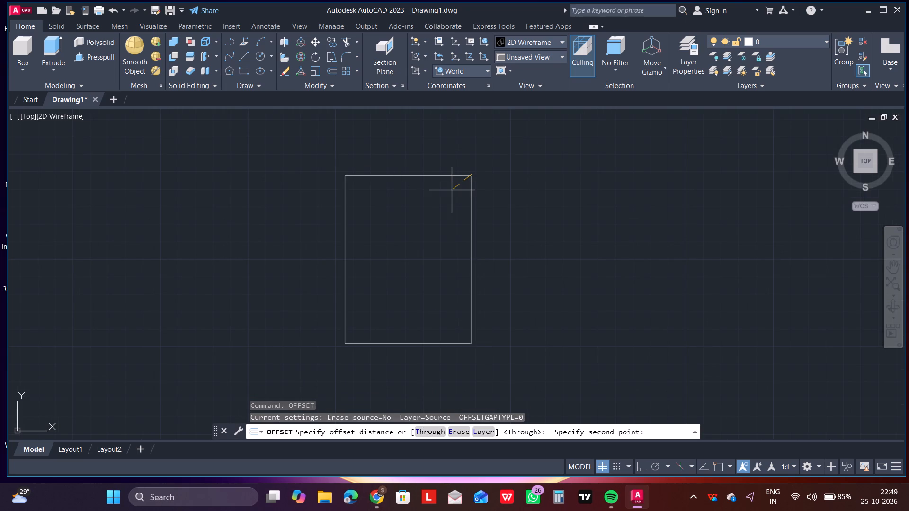
type("9\"")
key("Return")
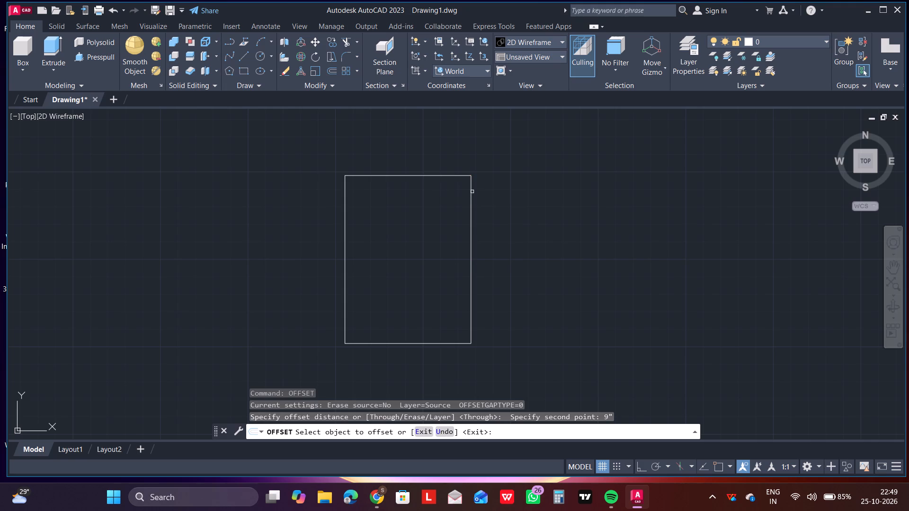
left_click(472, 192)
left_click(445, 198)
left_click(448, 209)
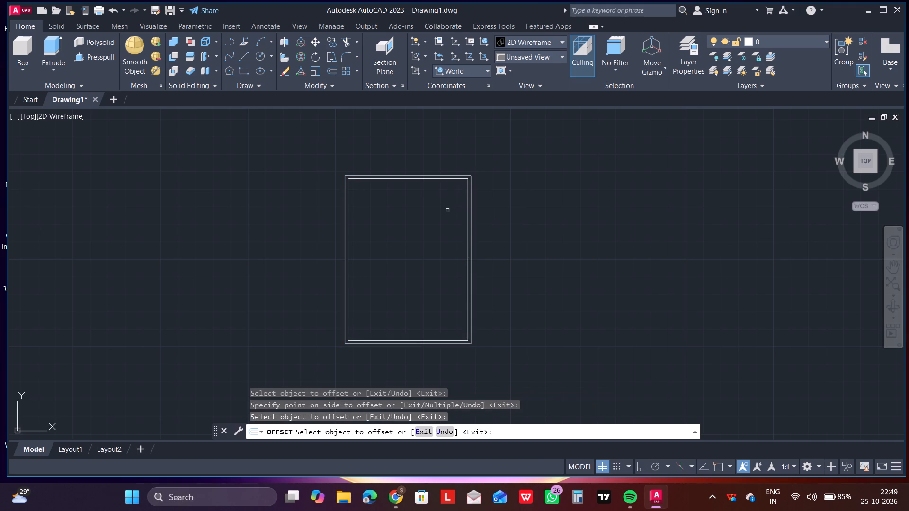
key("Return")
Explode the inner offset rectangle into separate lines.
type("ex")
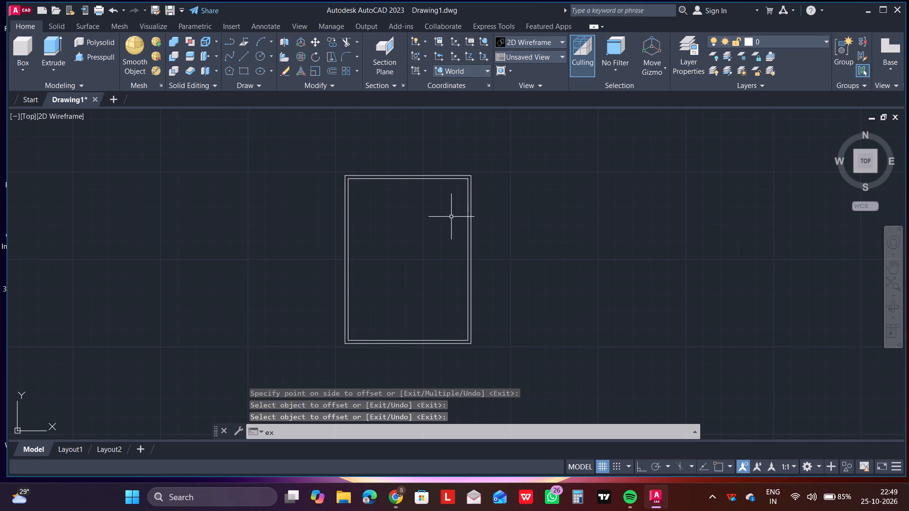
type("pl")
key("Return")
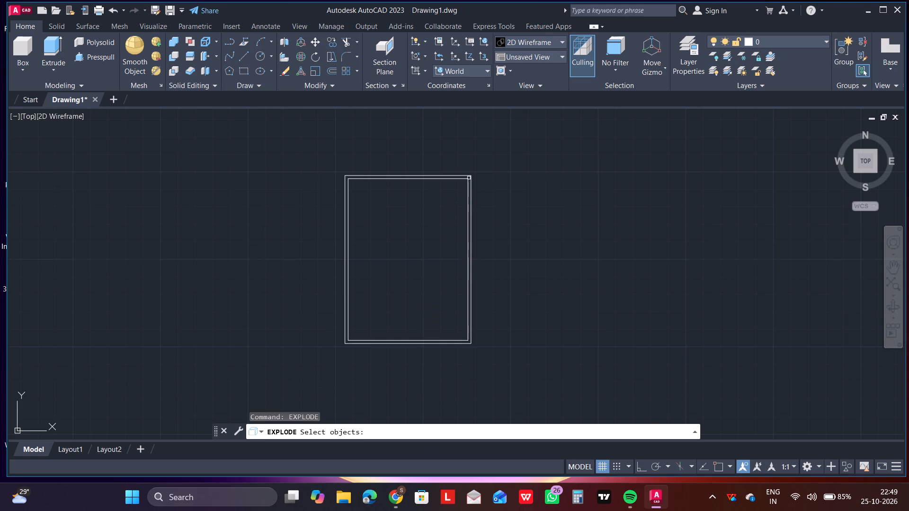
left_click(467, 180)
key("Return")
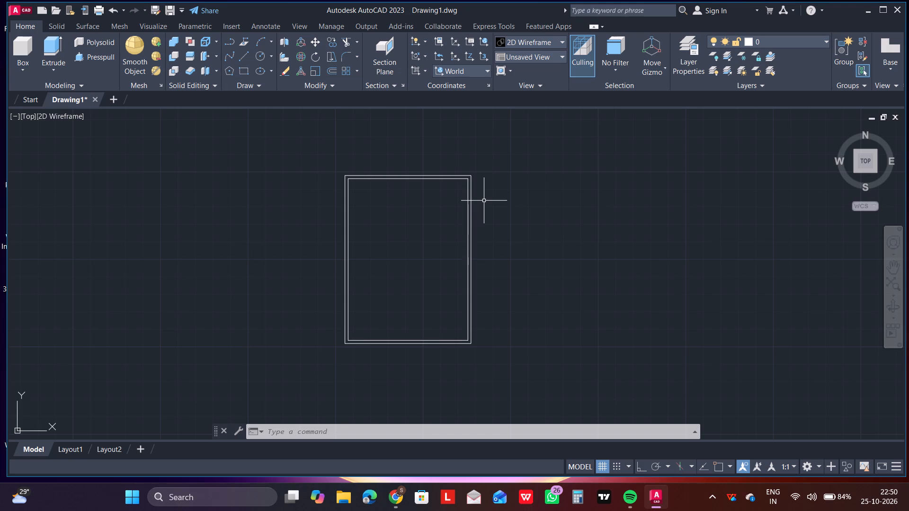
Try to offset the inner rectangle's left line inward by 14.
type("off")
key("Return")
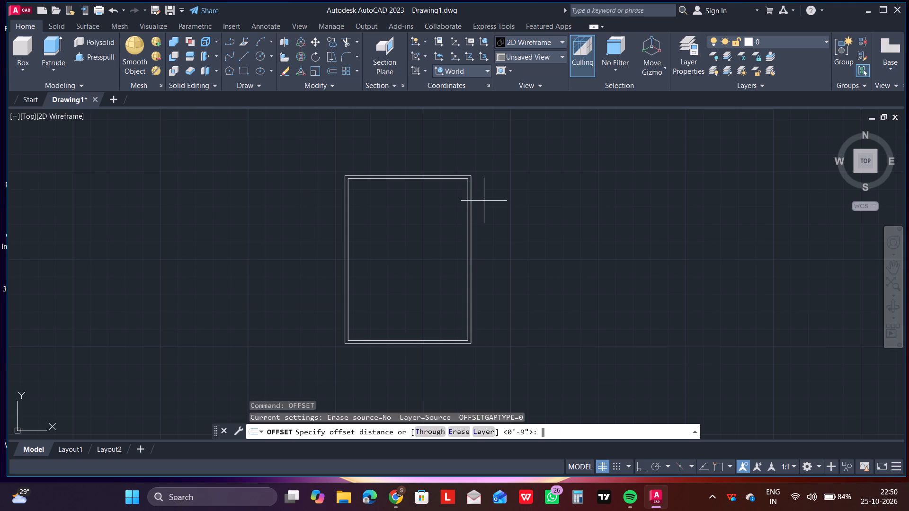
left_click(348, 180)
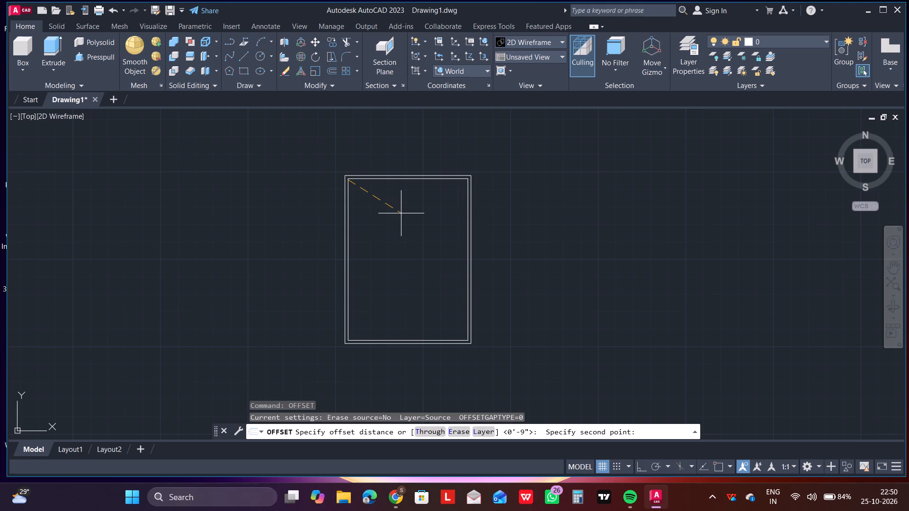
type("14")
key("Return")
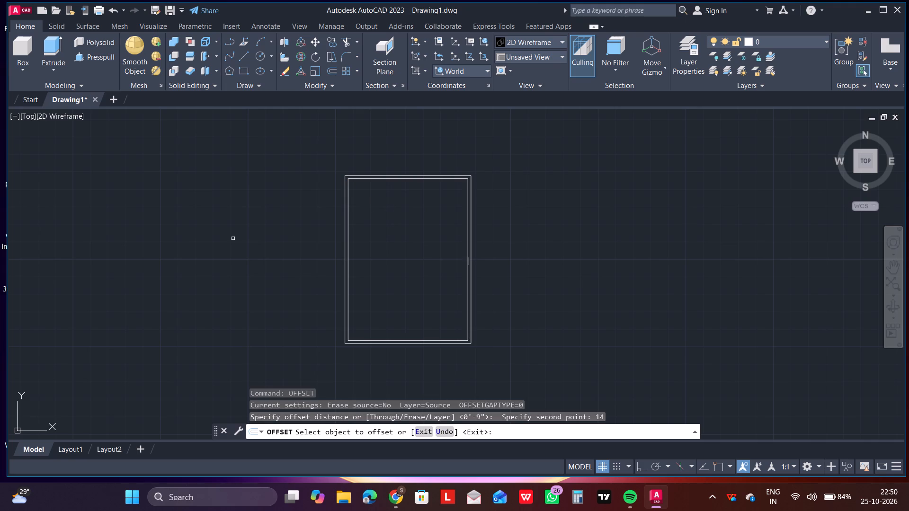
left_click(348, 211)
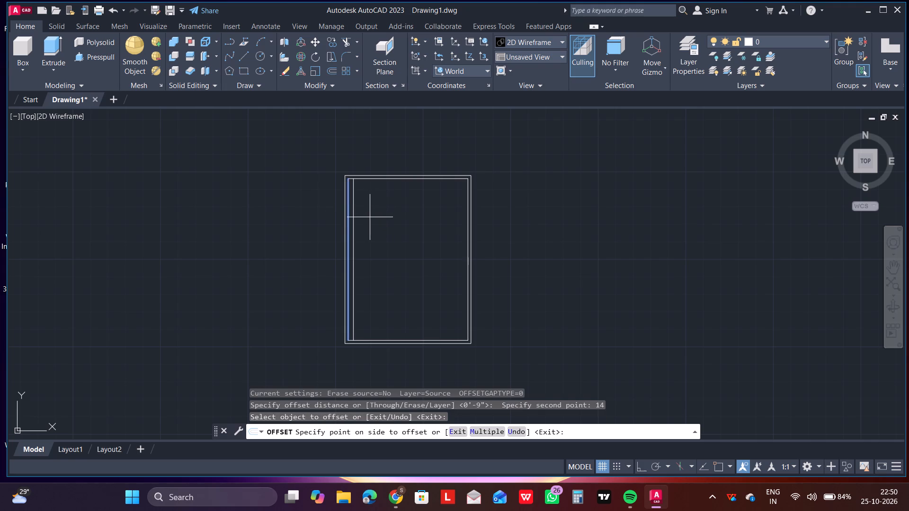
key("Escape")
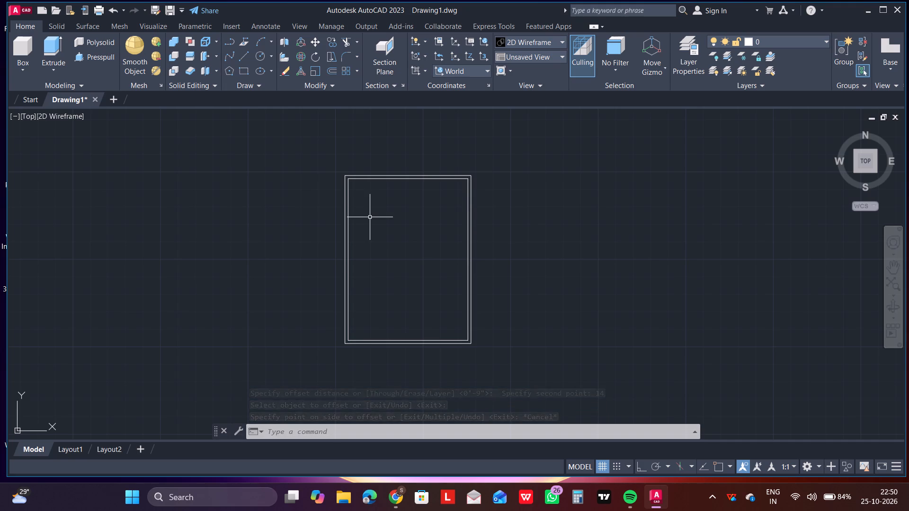
Offset the inner rectangle's left line 14' inward toward the right wall.
key("Return")
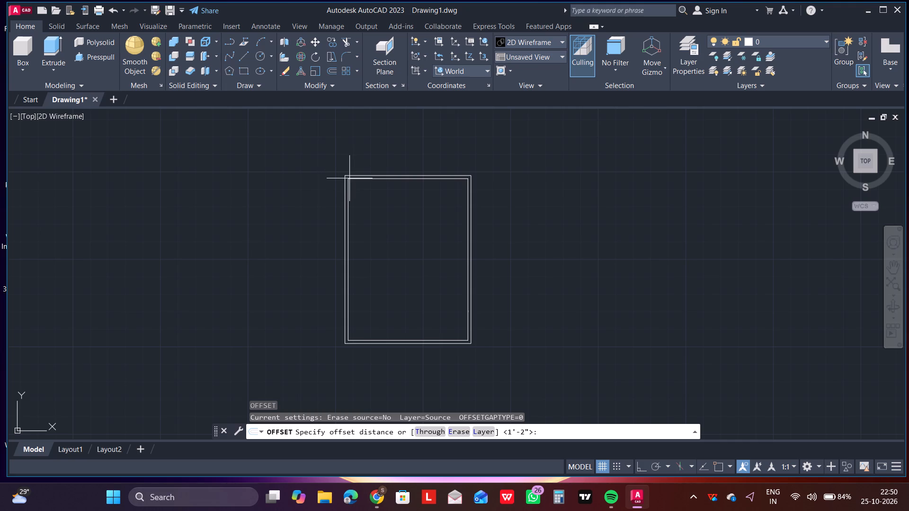
left_click_drag(348, 180, 349, 186)
type("14")
key("apostrophe")
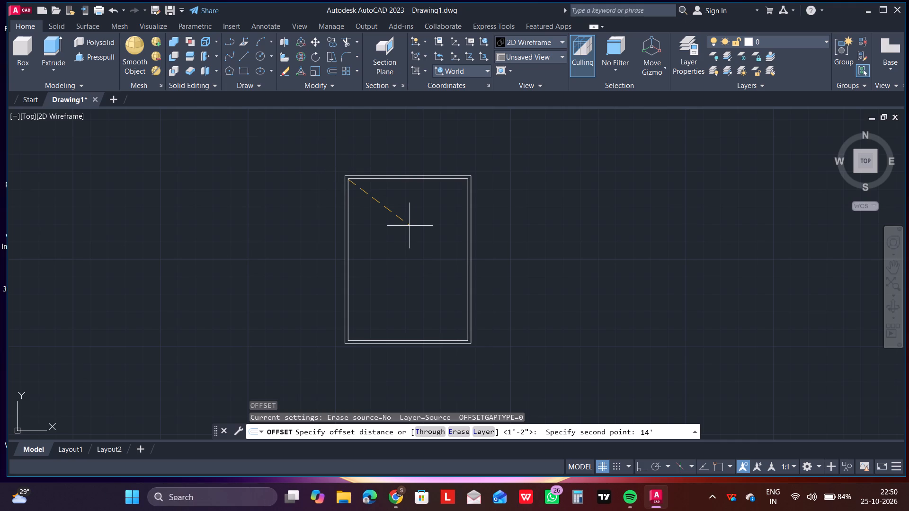
key("Return")
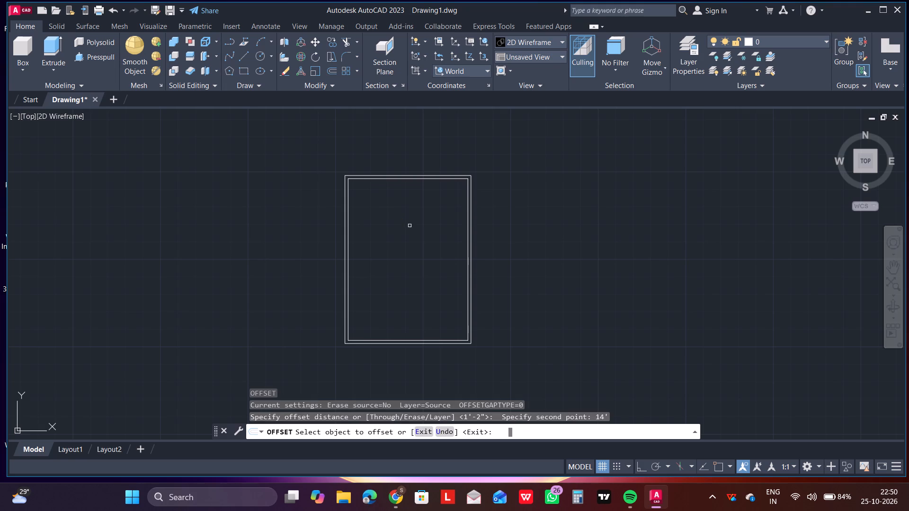
scroll(357, 210, "up", 2)
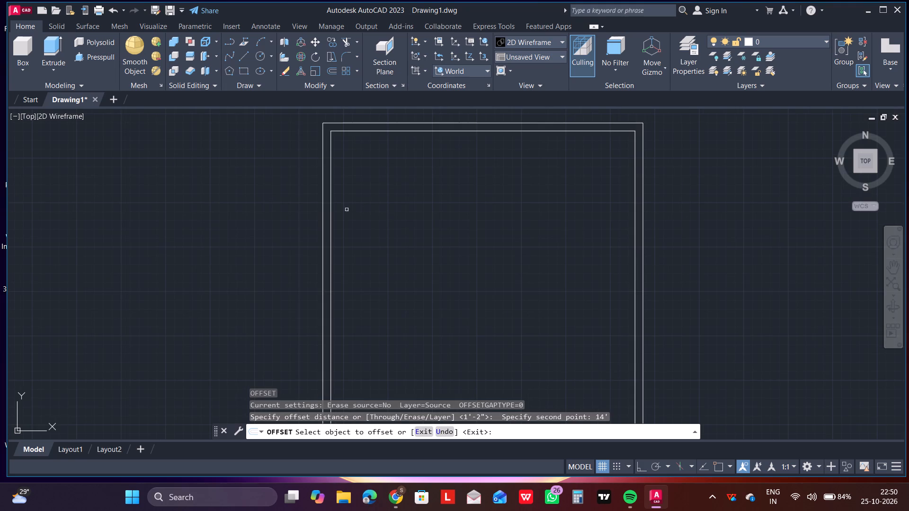
left_click(330, 209)
left_click(399, 217)
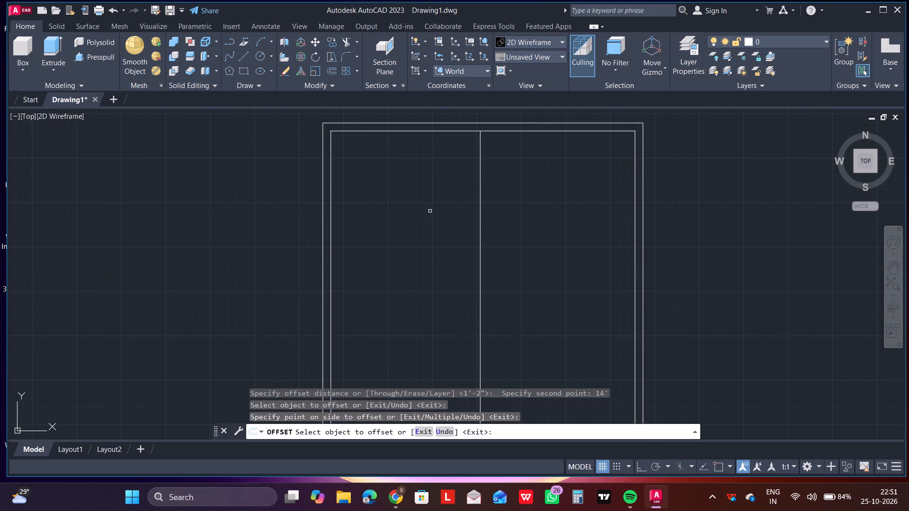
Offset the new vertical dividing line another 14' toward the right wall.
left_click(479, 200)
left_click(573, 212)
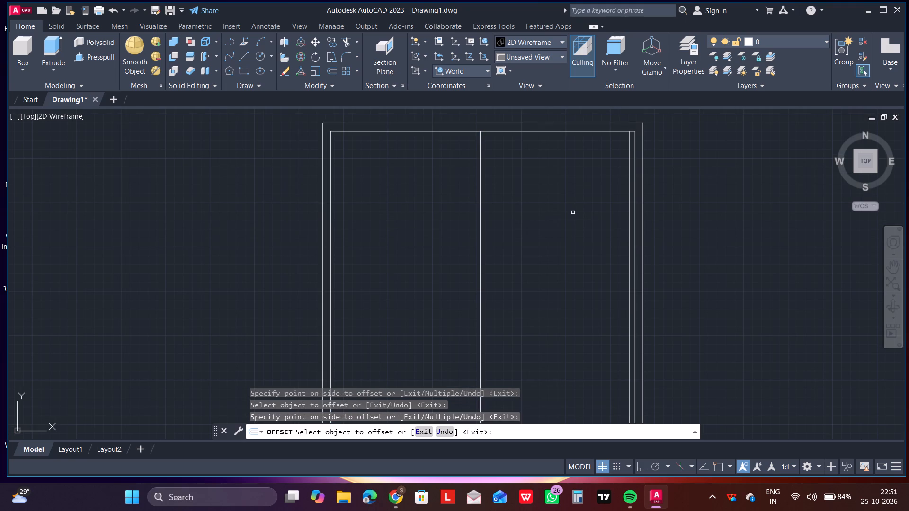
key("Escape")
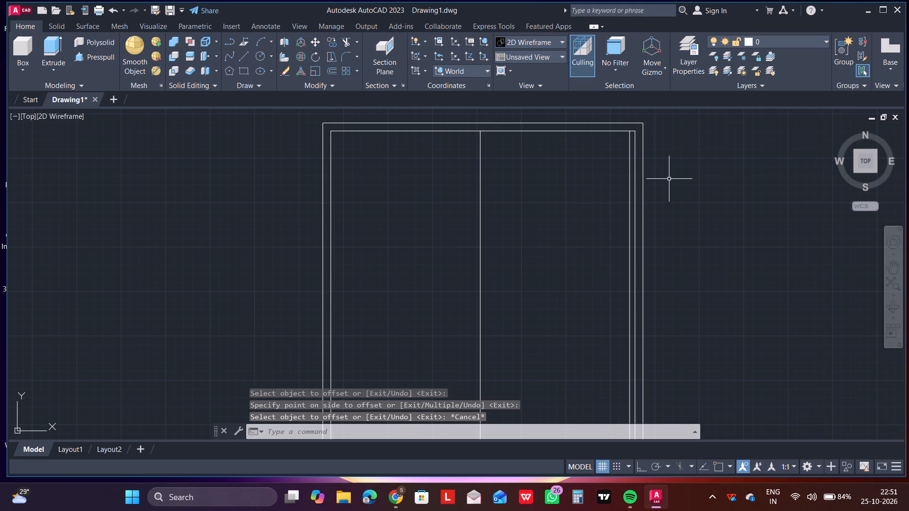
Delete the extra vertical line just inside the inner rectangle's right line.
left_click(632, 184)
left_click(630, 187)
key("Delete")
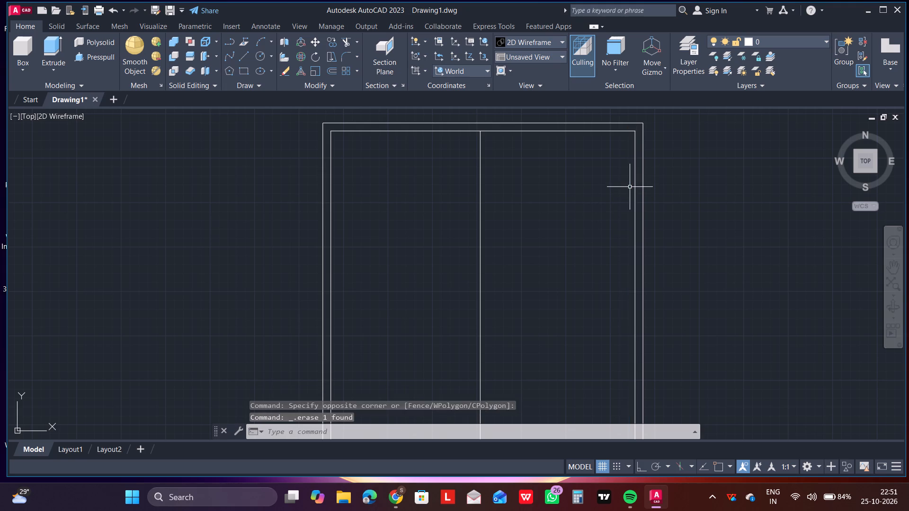
Offset the inner rectangle's top line 10'6" downward into the plan.
scroll(630, 201, "down", 1)
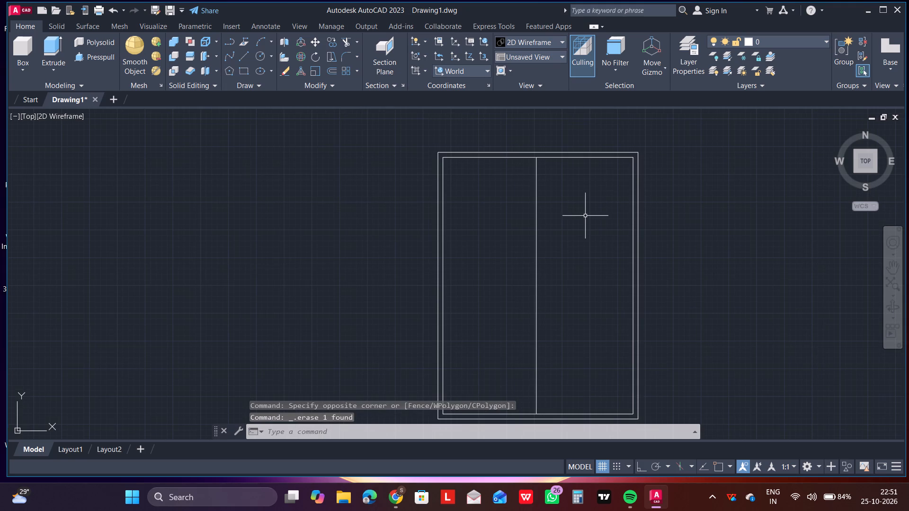
key("o")
key("f")
key("Return")
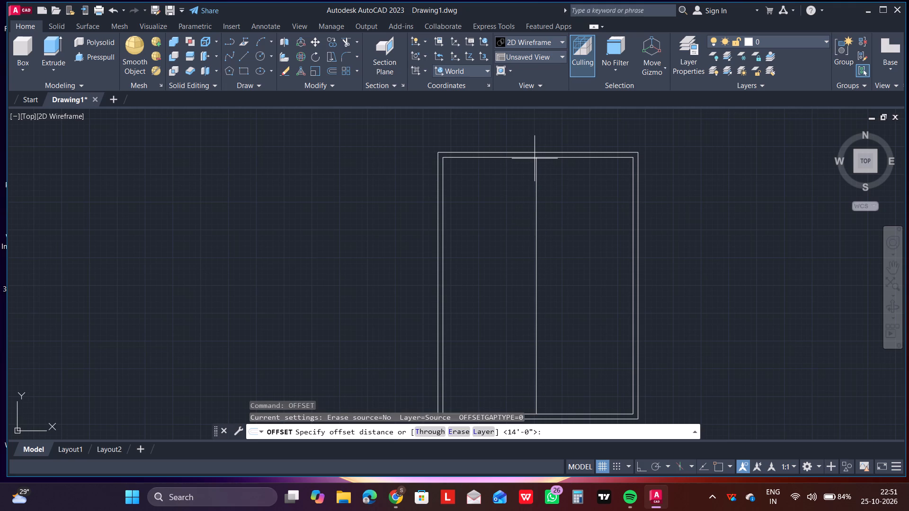
left_click_drag(537, 159, 529, 163)
type("10")
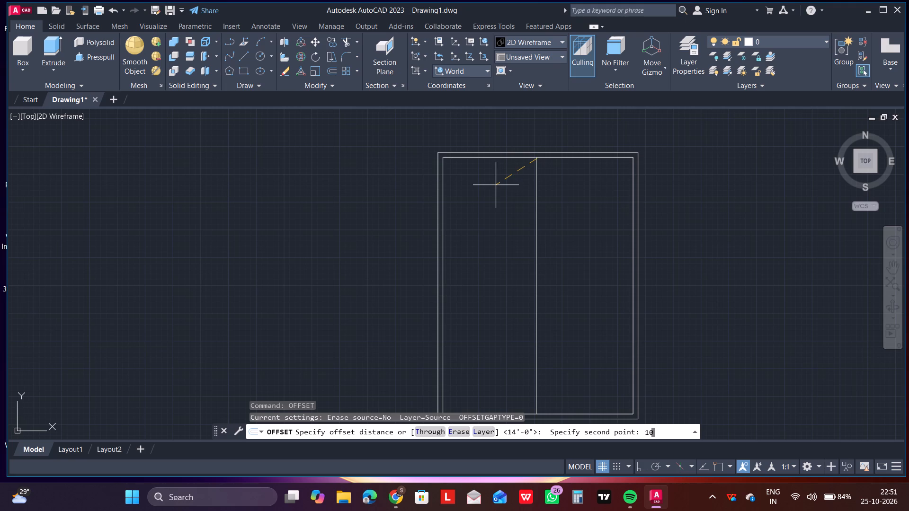
type("'6\"")
key("Return")
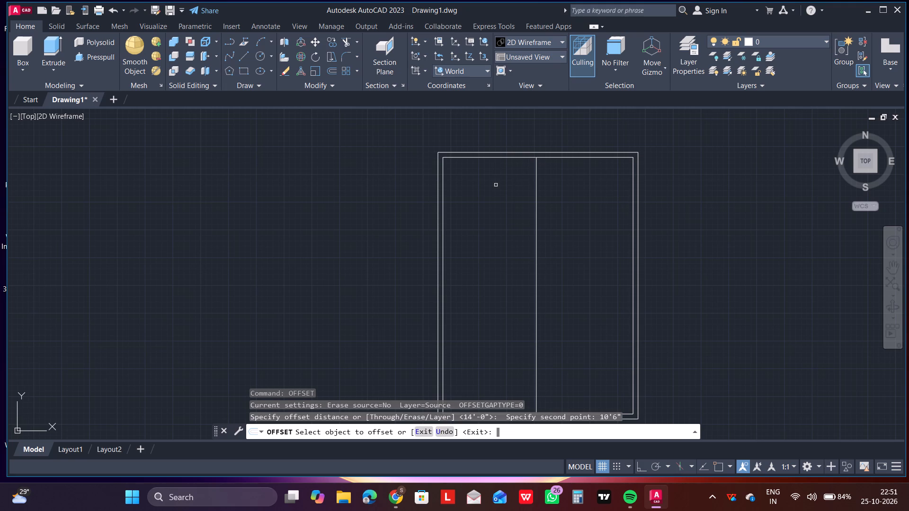
left_click(495, 158)
left_click(495, 195)
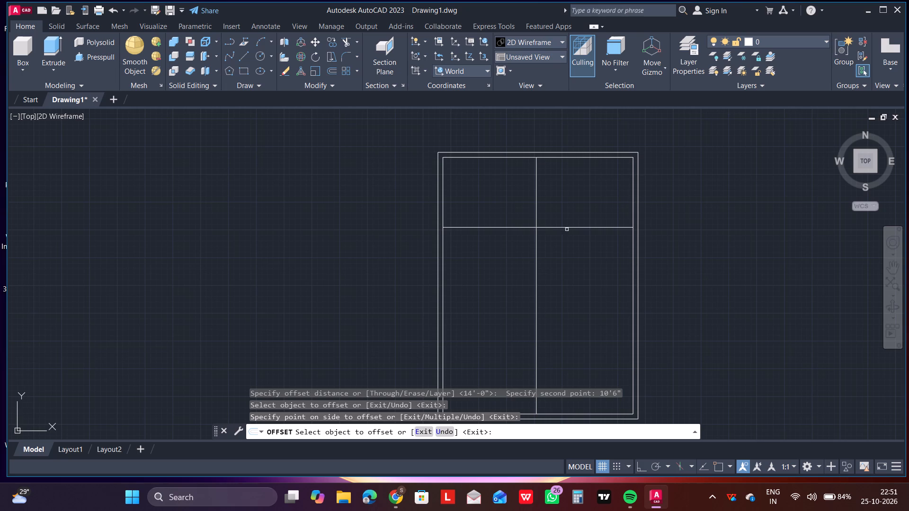
Trim the horizontal dividing line's portion between the vertical divider and the inner right wall line.
type("tr")
key("Escape")
type("tr")
key("Return")
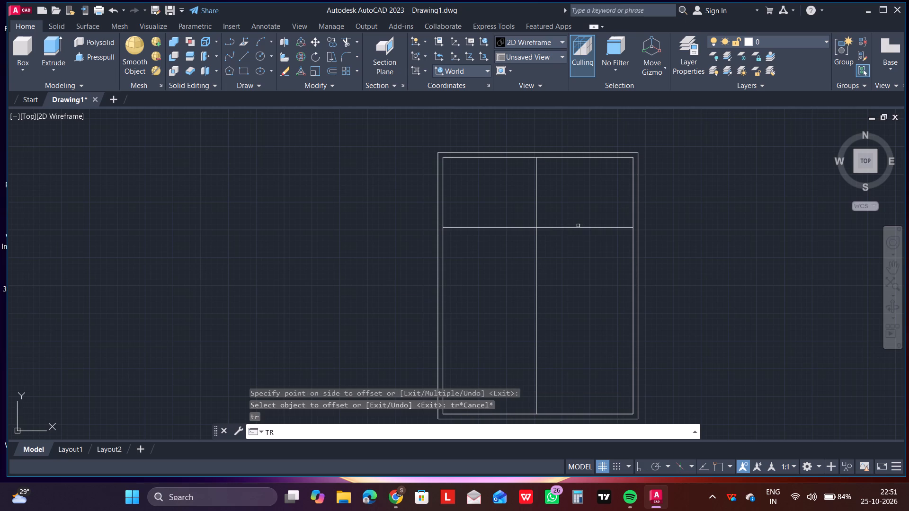
left_click(578, 226)
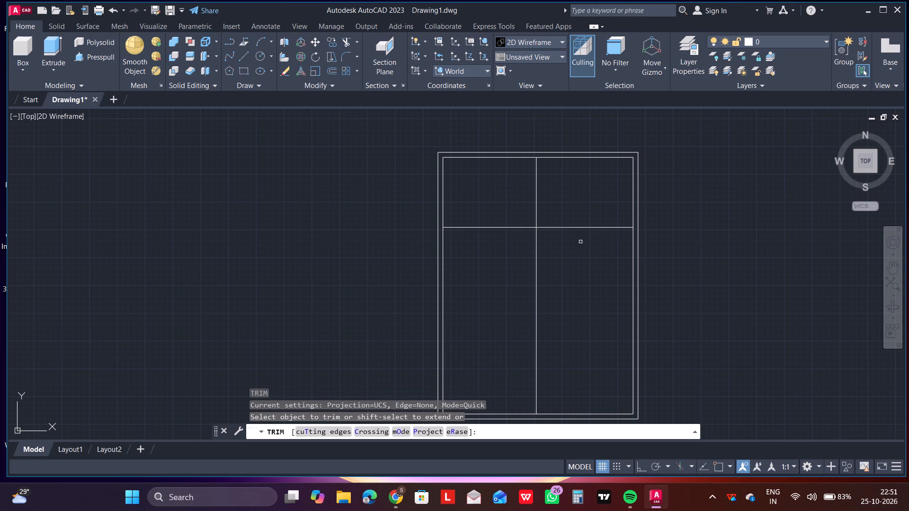
left_click(579, 210)
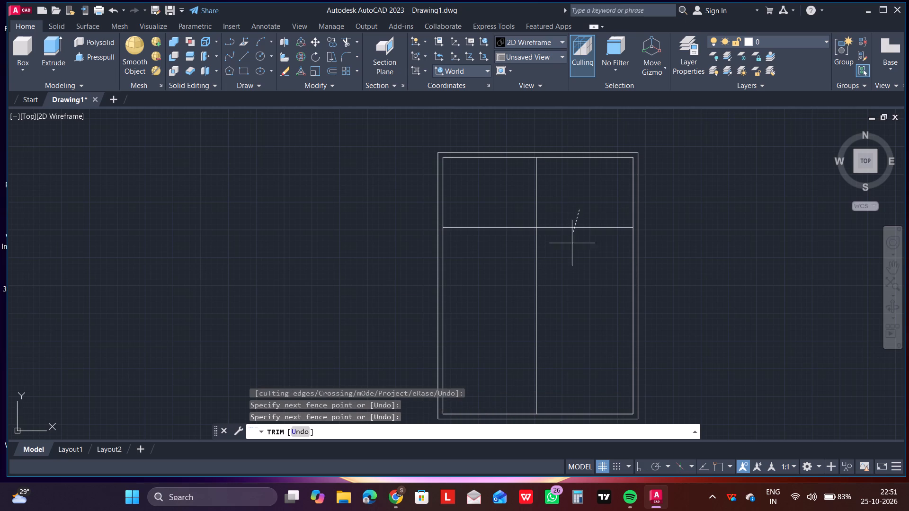
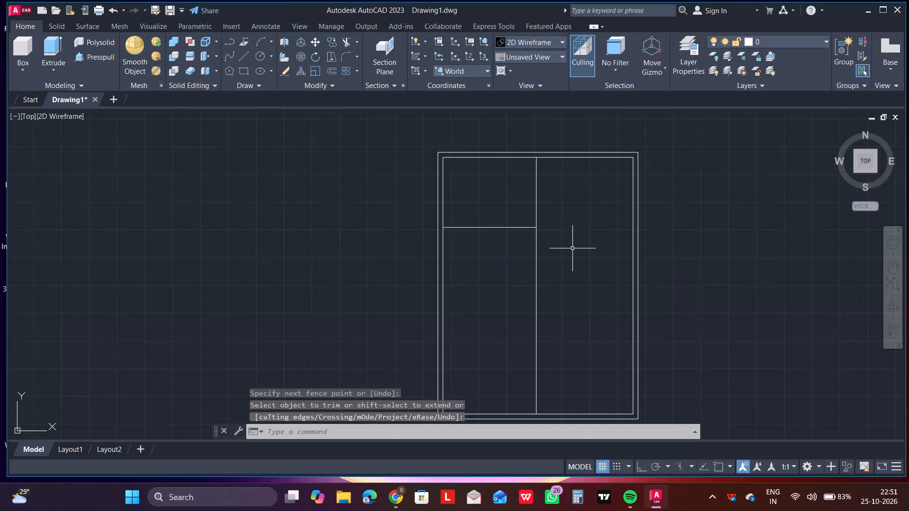
Start an Offset with its distance measured from the vertical divider's upper end at the inner rectangle's top line.
key("o")
type("ff")
key("Return")
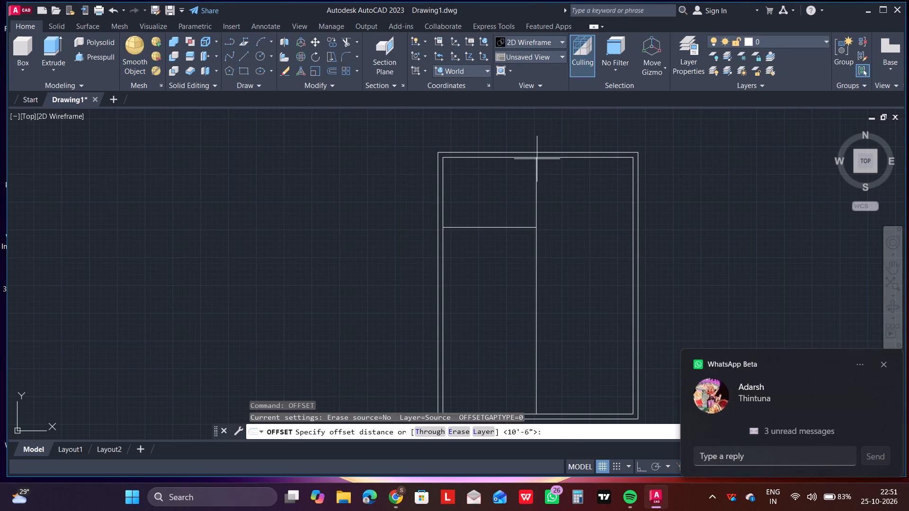
left_click_drag(534, 157, 552, 178)
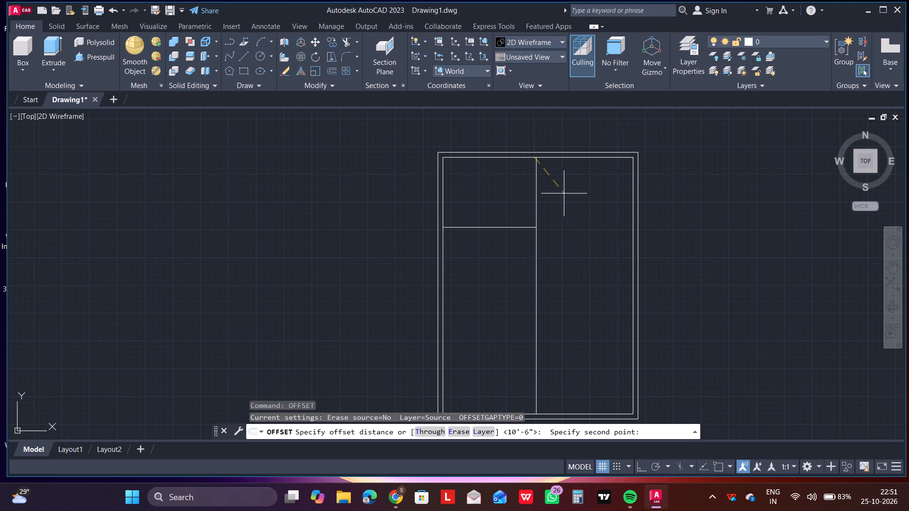
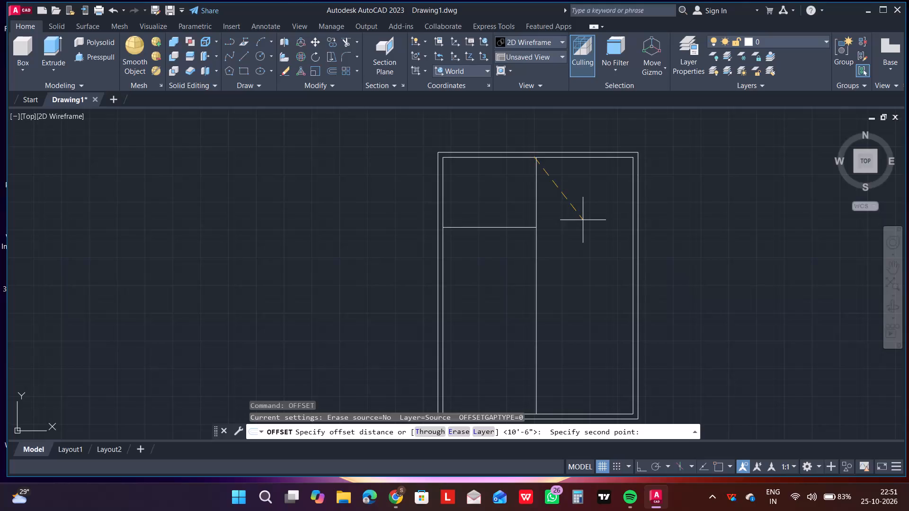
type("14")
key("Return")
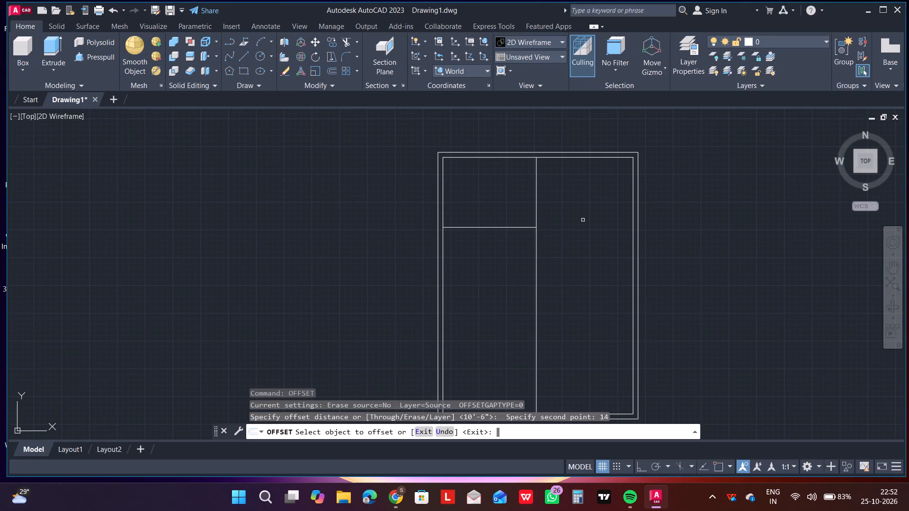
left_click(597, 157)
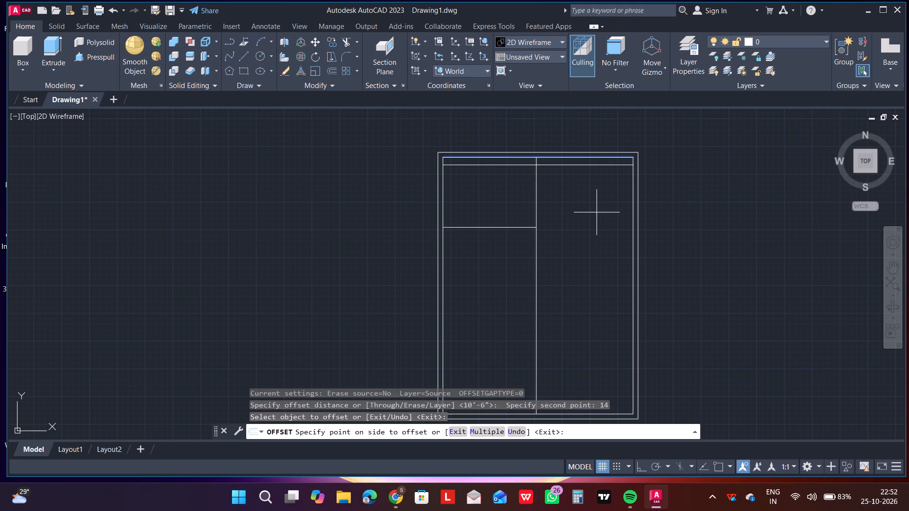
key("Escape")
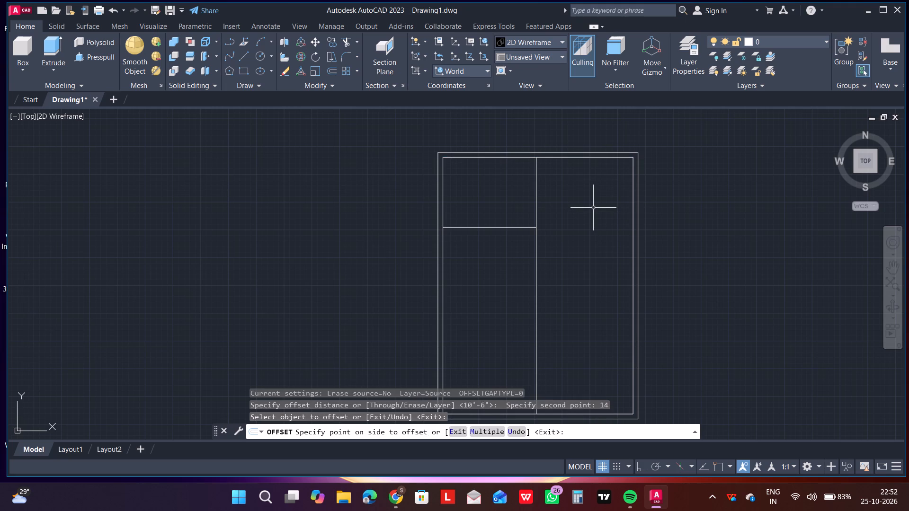
Offset the inner rectangle's top line 14' downward into the plan.
type("off")
key("Return")
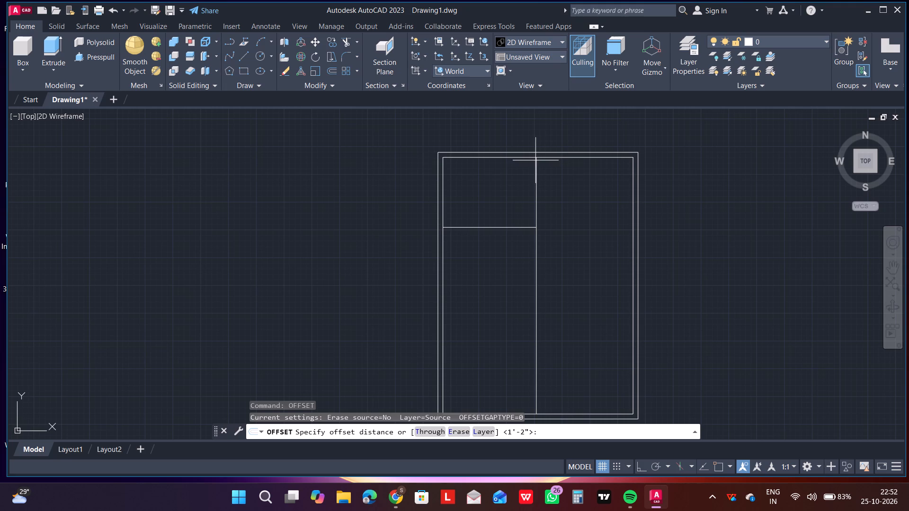
left_click_drag(537, 159, 542, 167)
type("14'")
key("Return")
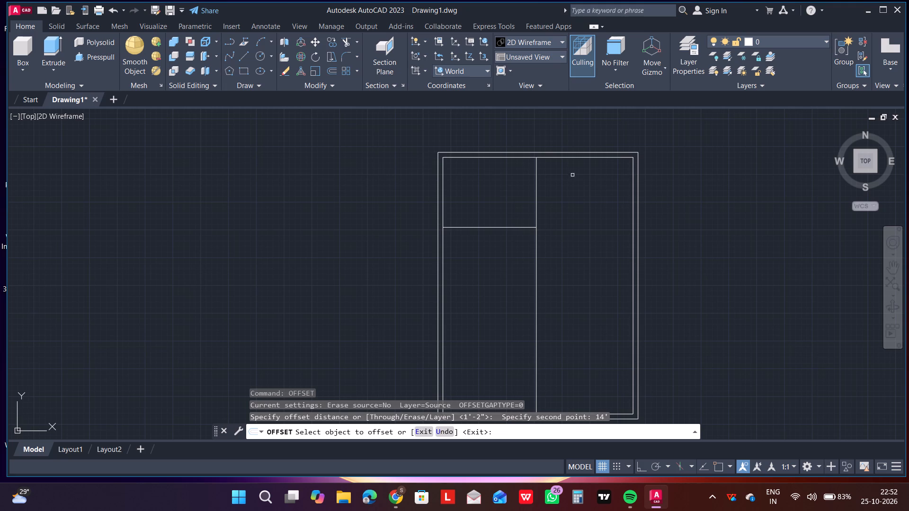
left_click(578, 157)
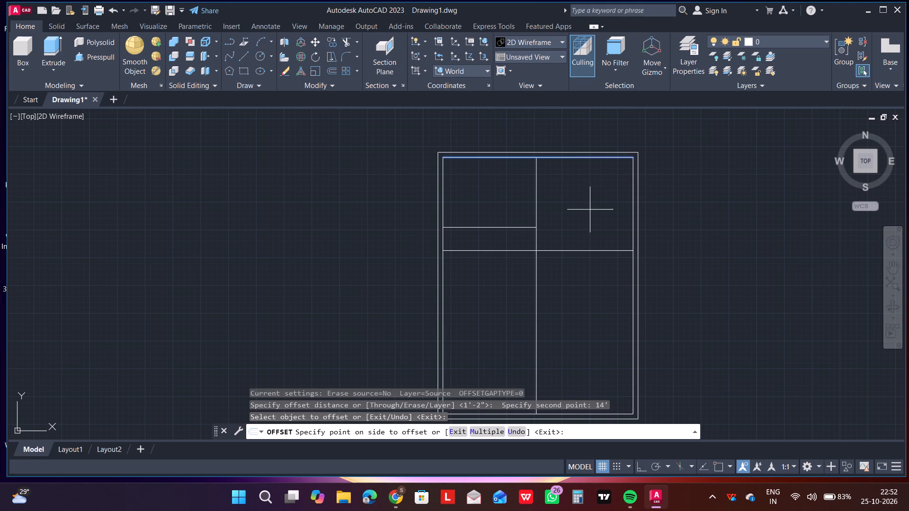
left_click(590, 211)
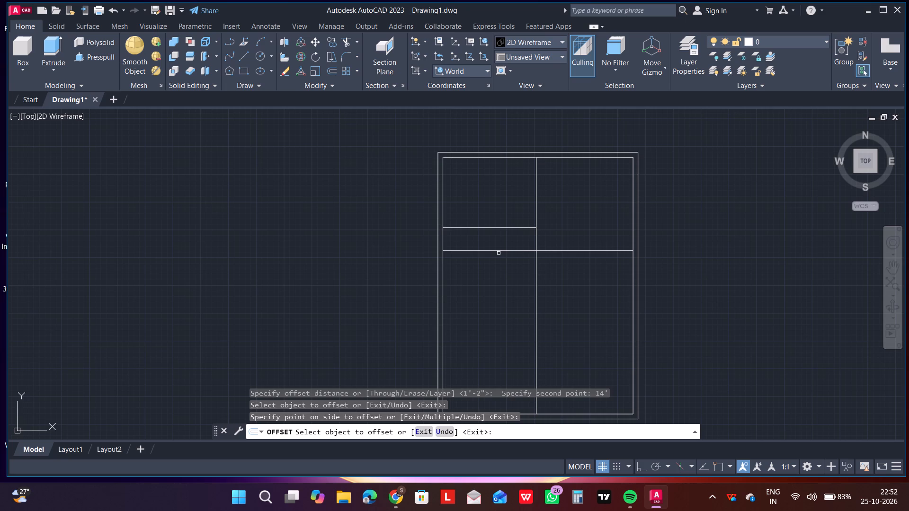
key("Return")
Trim away the part of the new horizontal line lying left of the vertical divider.
type("tr")
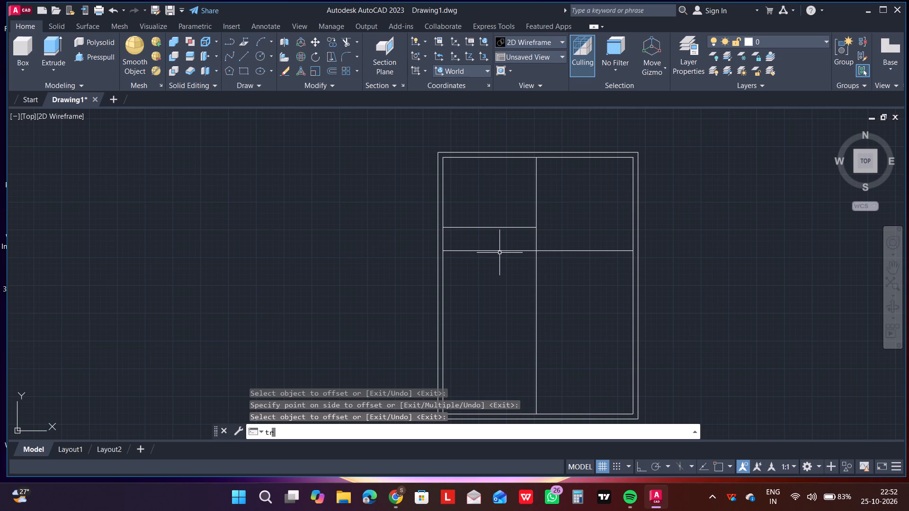
key("Return")
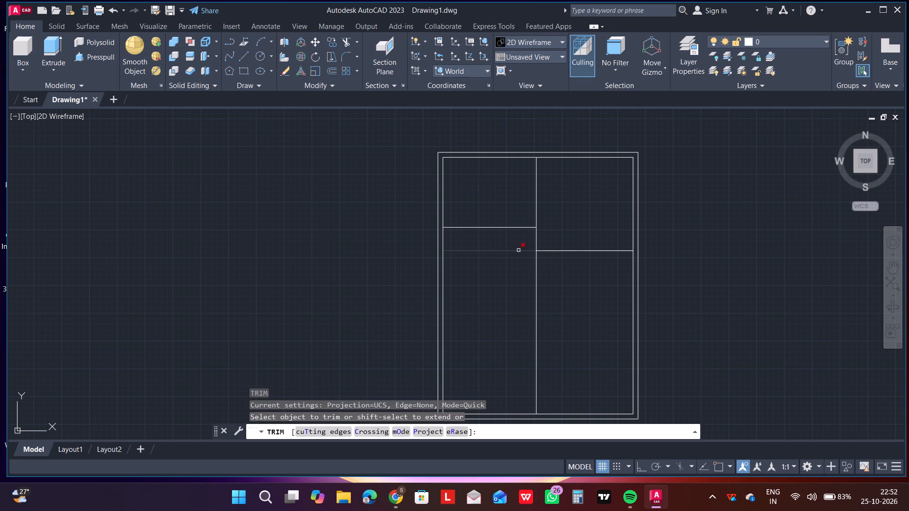
left_click(518, 248)
left_click_drag(518, 248, 518, 257)
left_click(518, 264)
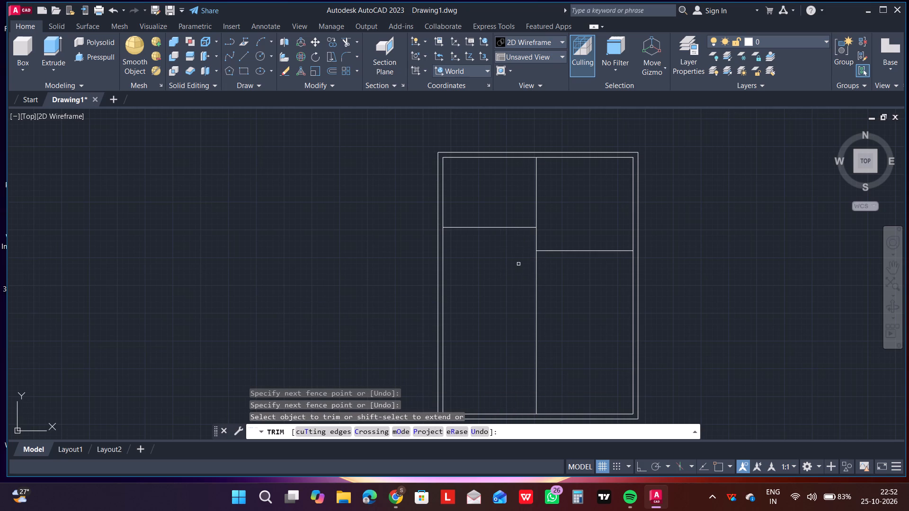
left_click(743, 239)
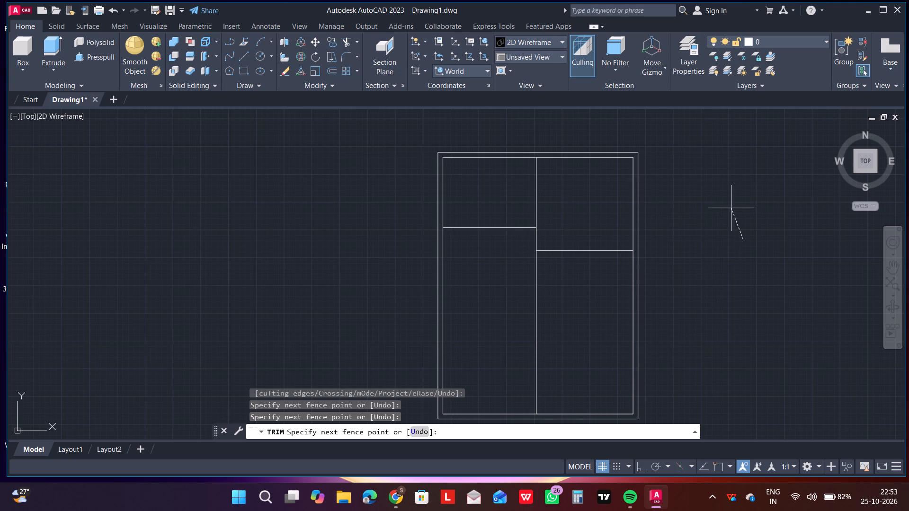
key("Escape")
key("Escape")
key("Escape")
key("Escape")
key("Escape")
key("Escape")
key("Escape")
key("Escape")
key("Escape")
key("Escape")
key("Escape")
key("Escape")
key("Escape")
key("Escape")
key("Escape")
key("Escape")
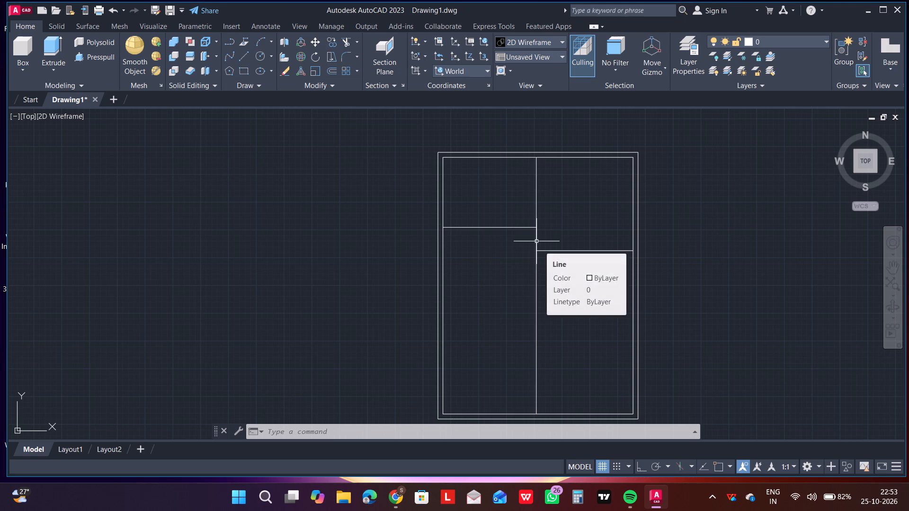
Offset the horizontal division line left of the vertical divider 10' downward.
type("off")
key("Return")
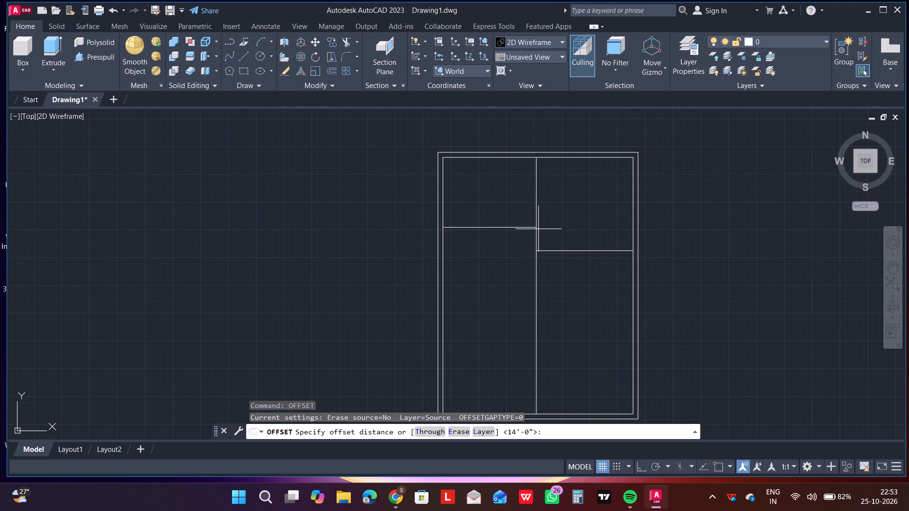
left_click(535, 228)
type("10'")
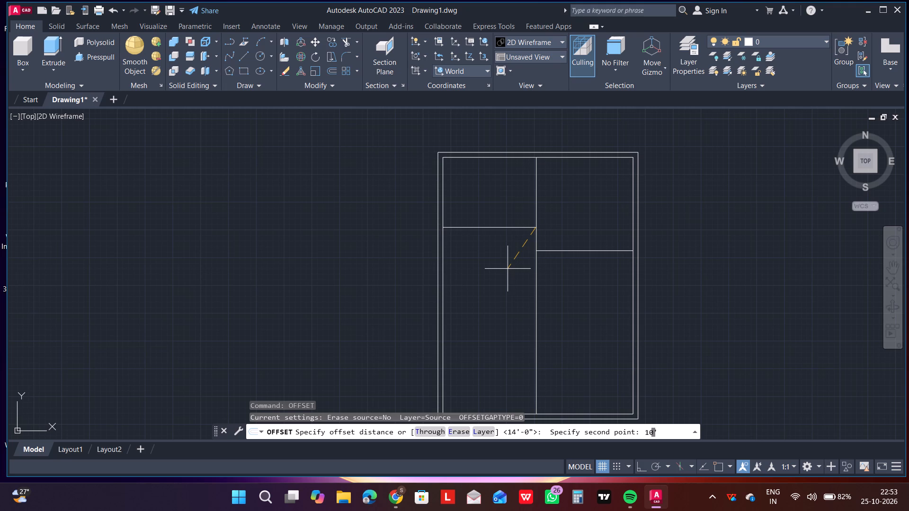
key("Return")
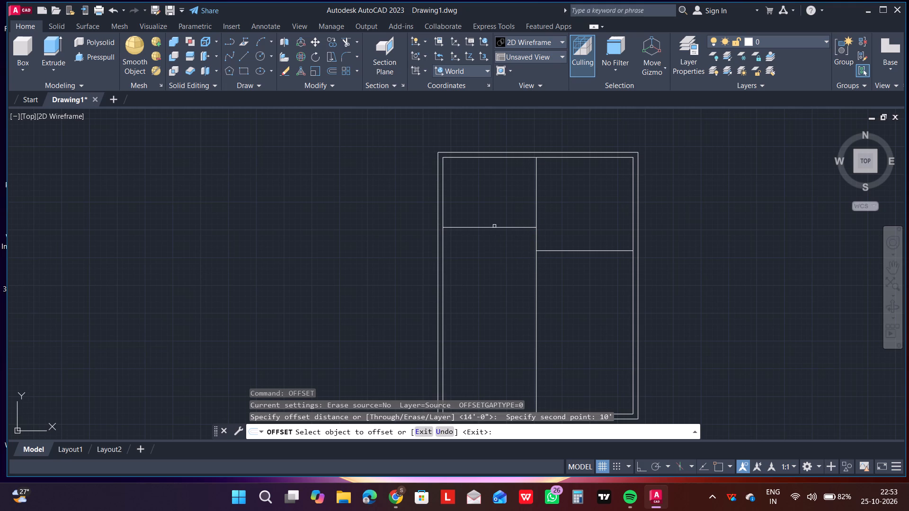
left_click(496, 227)
left_click(506, 282)
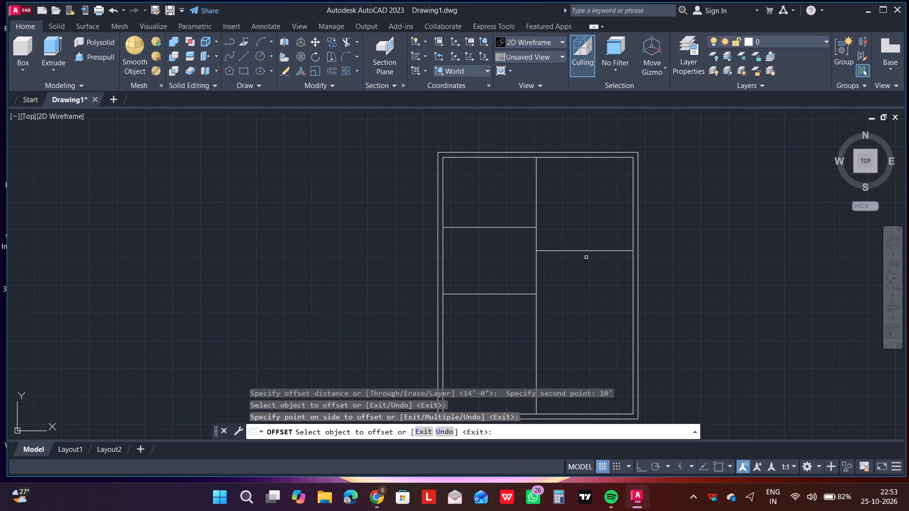
left_click(569, 295)
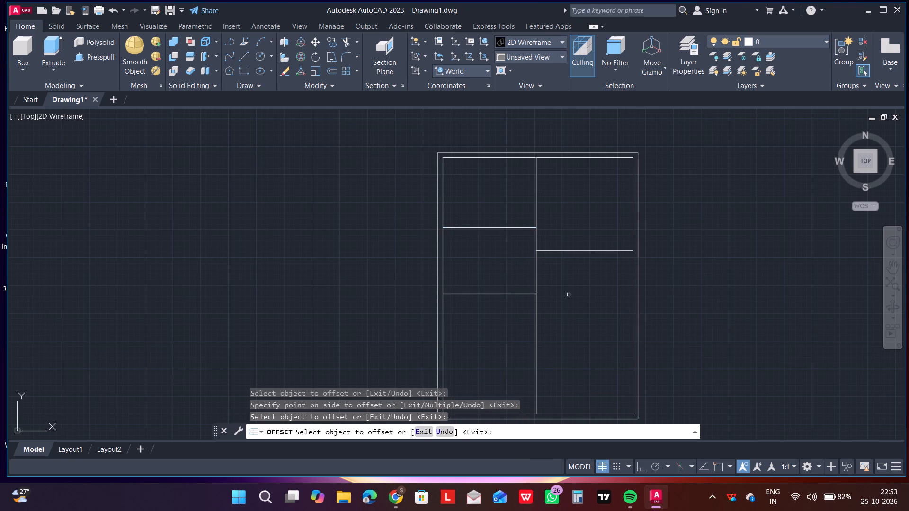
key("Escape")
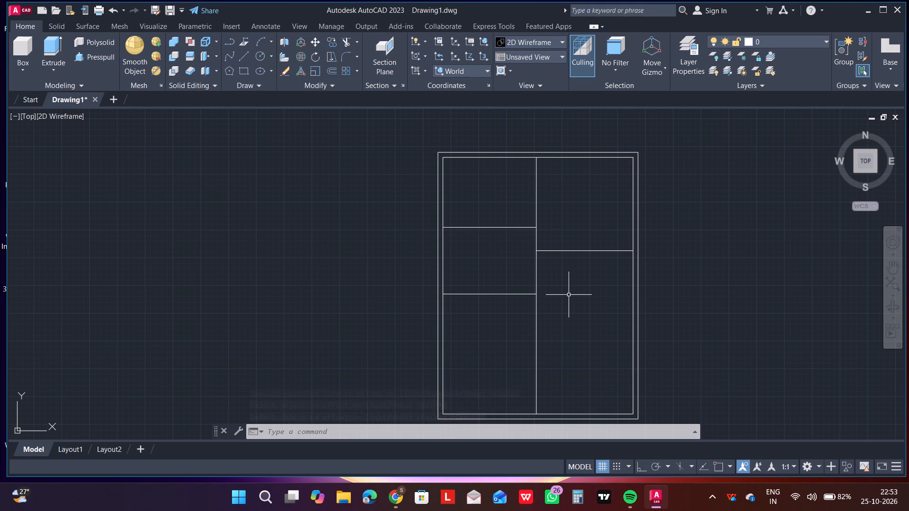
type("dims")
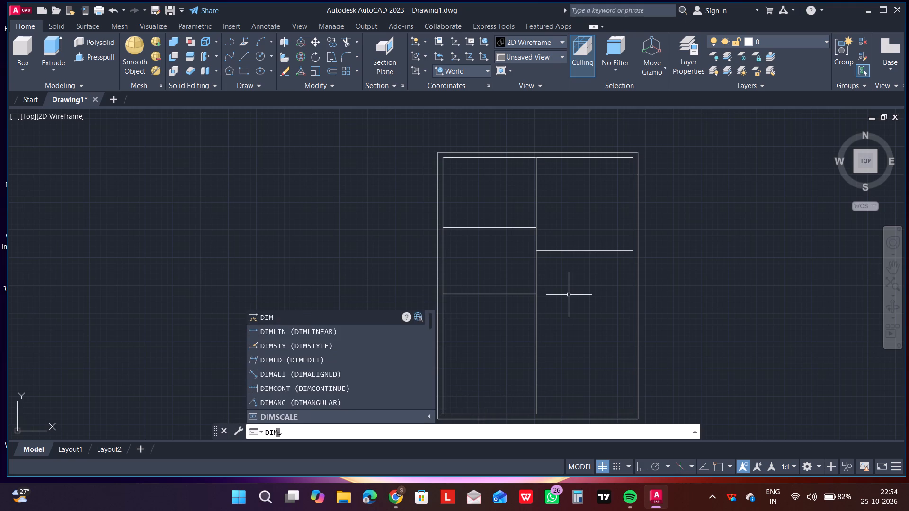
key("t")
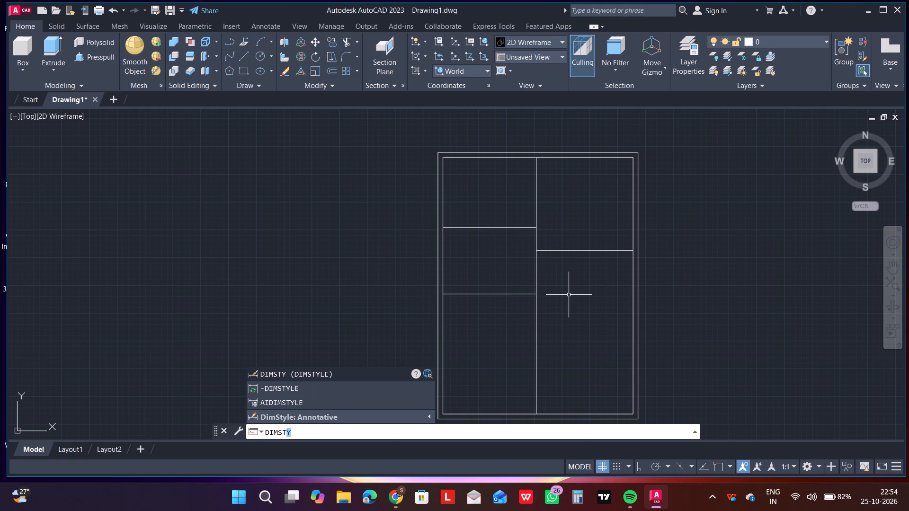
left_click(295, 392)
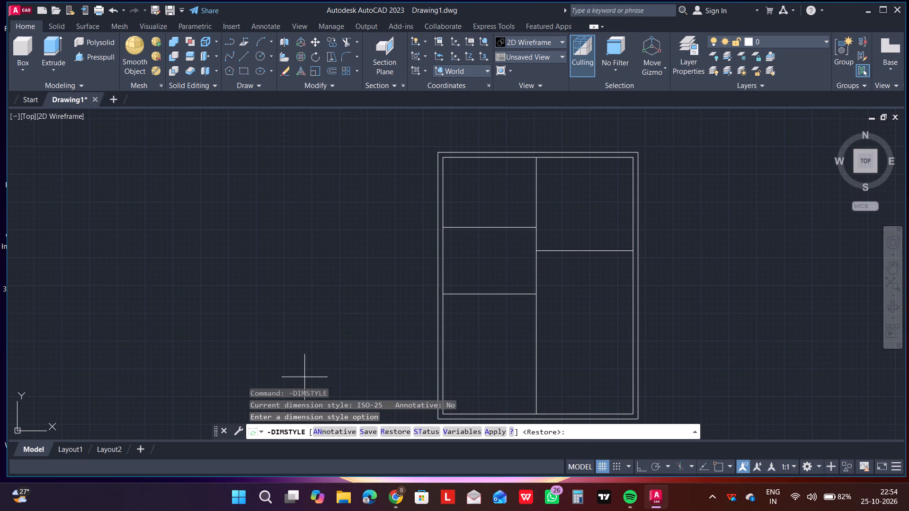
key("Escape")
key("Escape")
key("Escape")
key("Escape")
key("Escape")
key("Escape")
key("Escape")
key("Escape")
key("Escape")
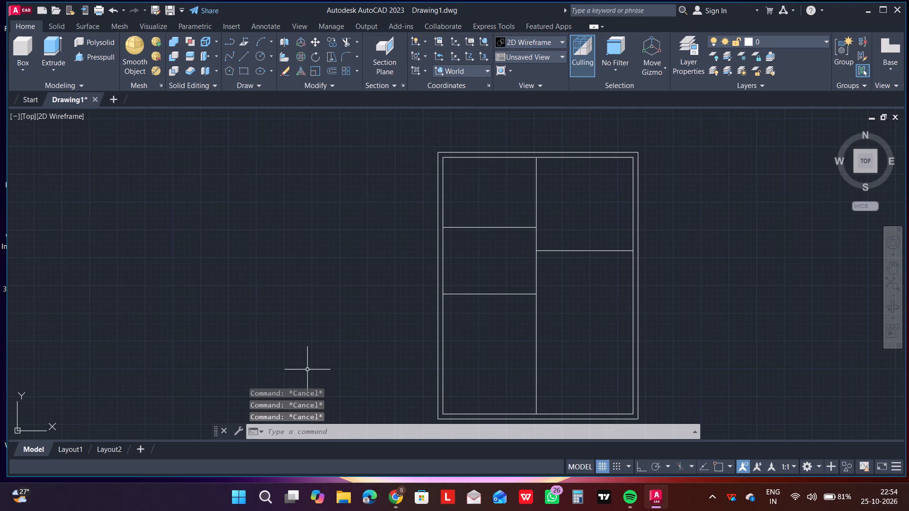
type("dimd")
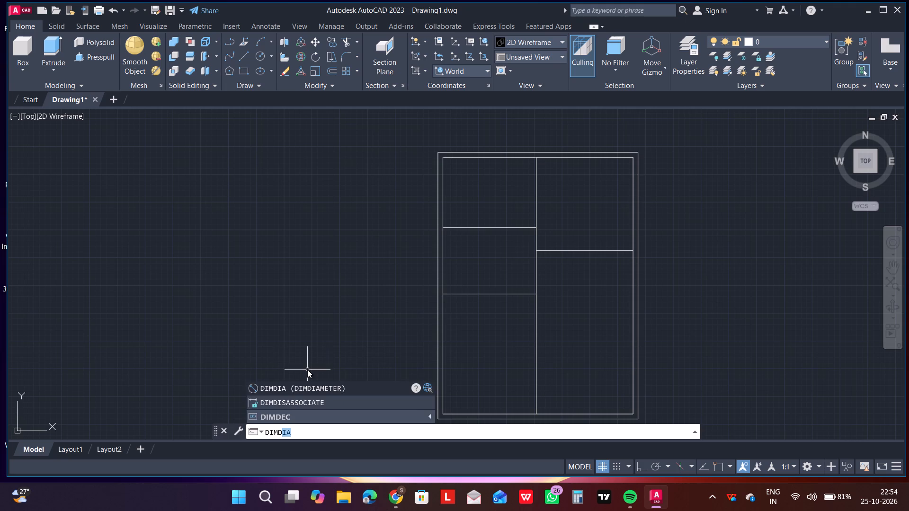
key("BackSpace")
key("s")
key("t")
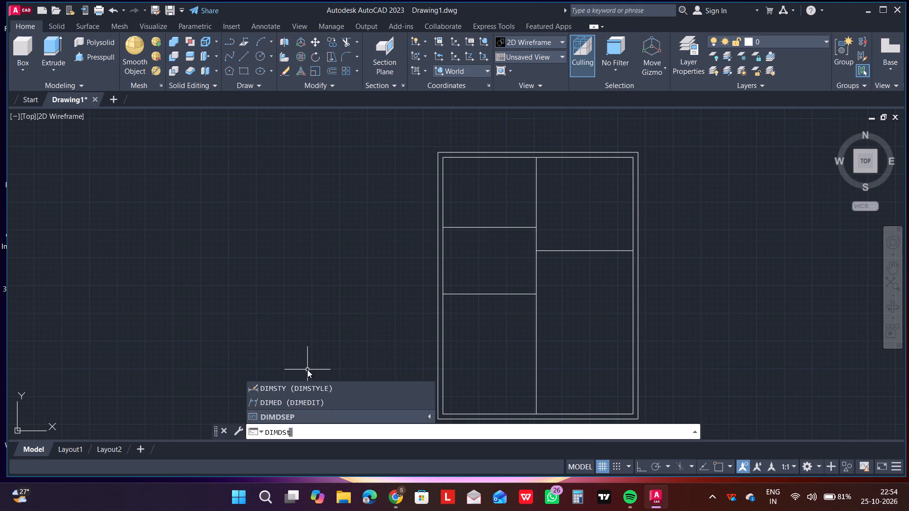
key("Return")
Modify the ISO-25 dimension style's primary units to Architectural format with 0'-0 1/2" precision.
type("dims")
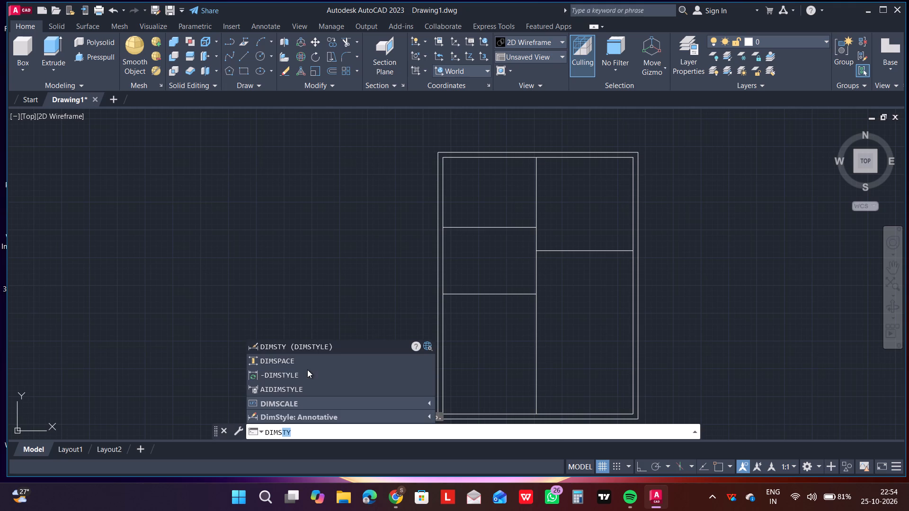
key("Return")
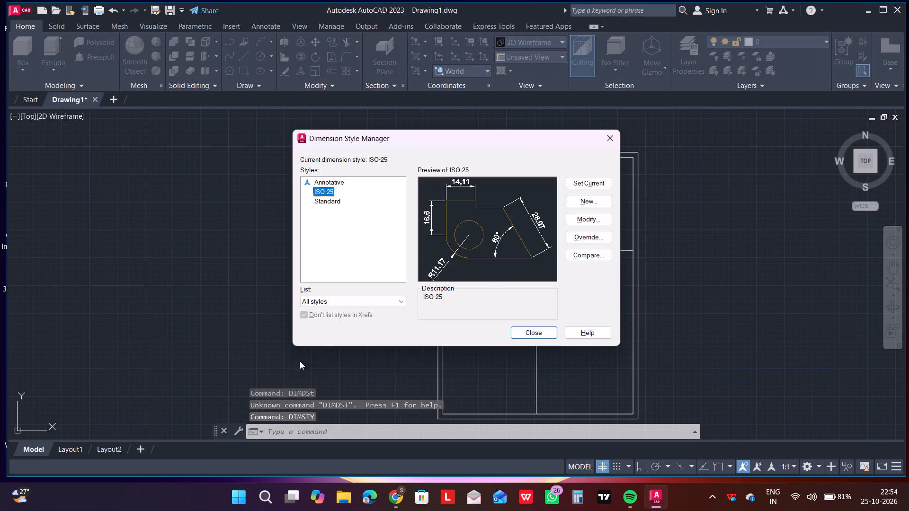
left_click(584, 217)
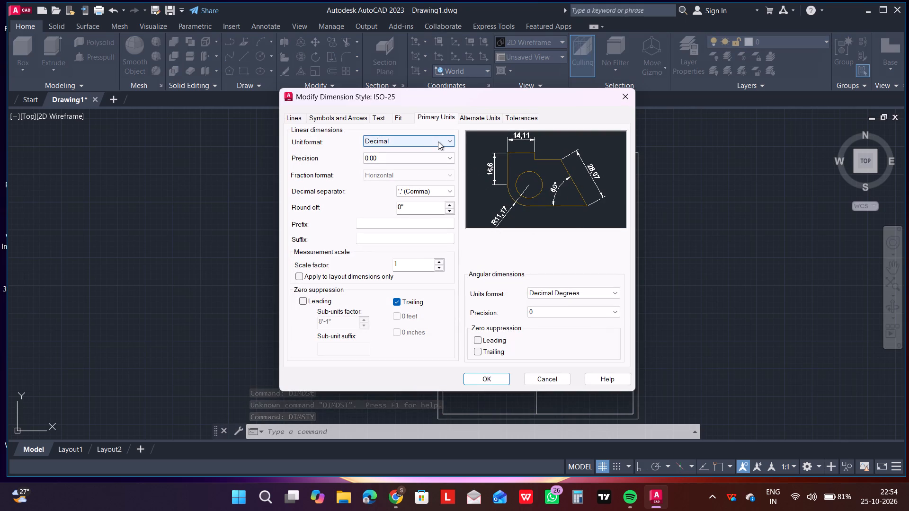
left_click(438, 141)
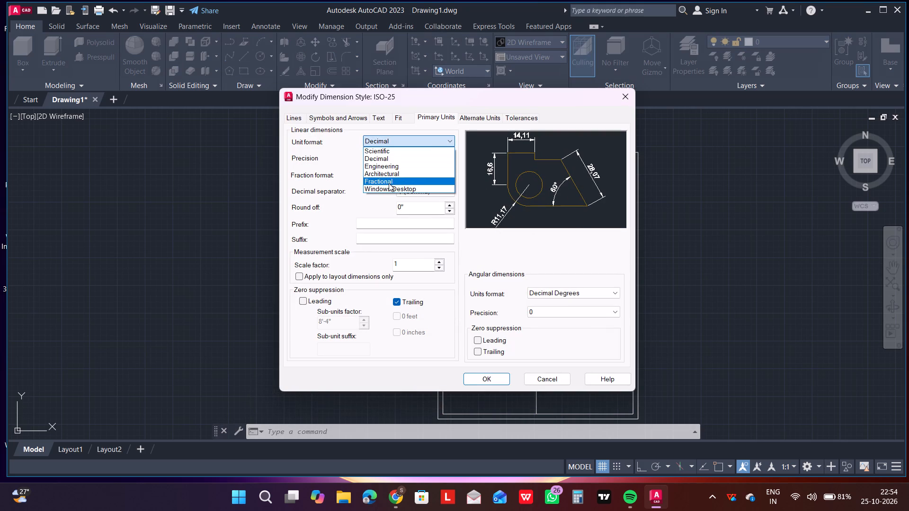
left_click(396, 172)
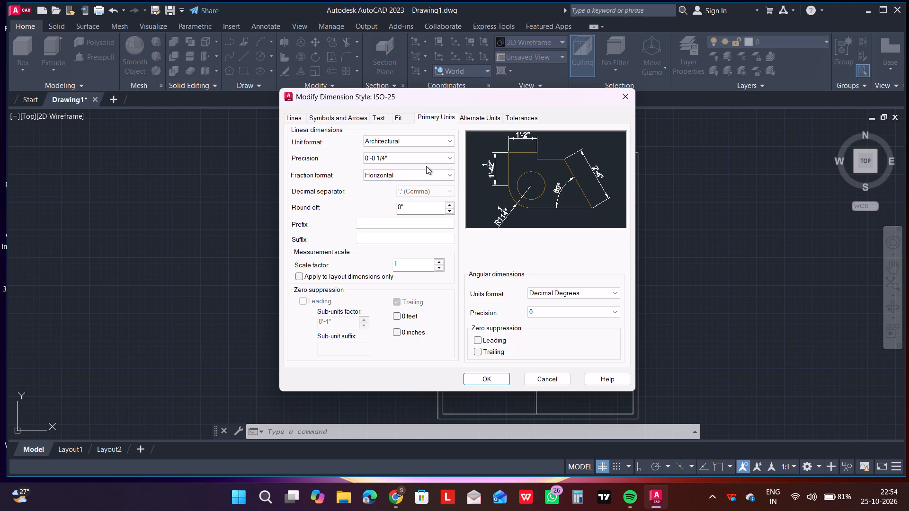
left_click(422, 159)
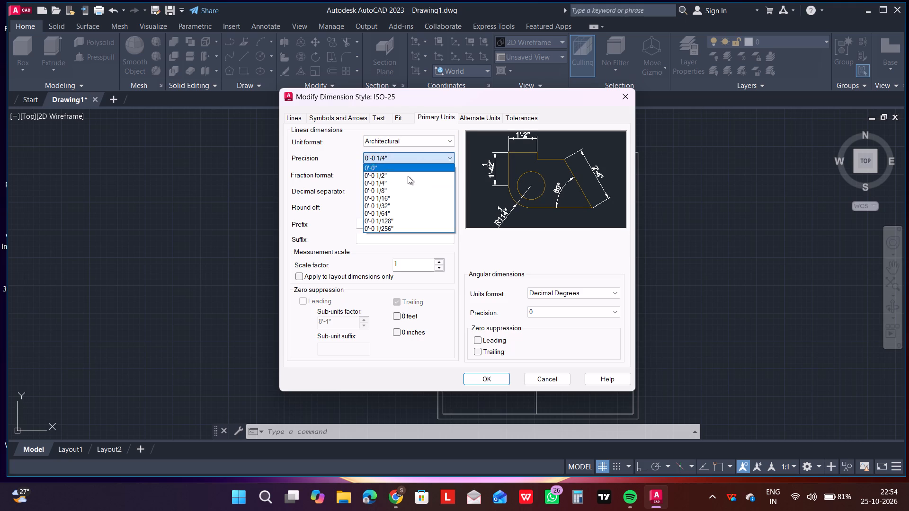
left_click(396, 173)
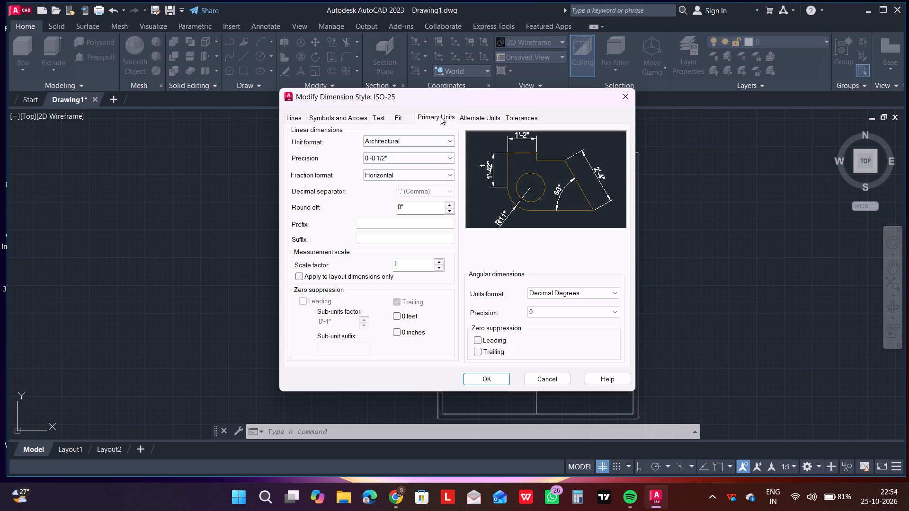
left_click(440, 114)
left_click(440, 118)
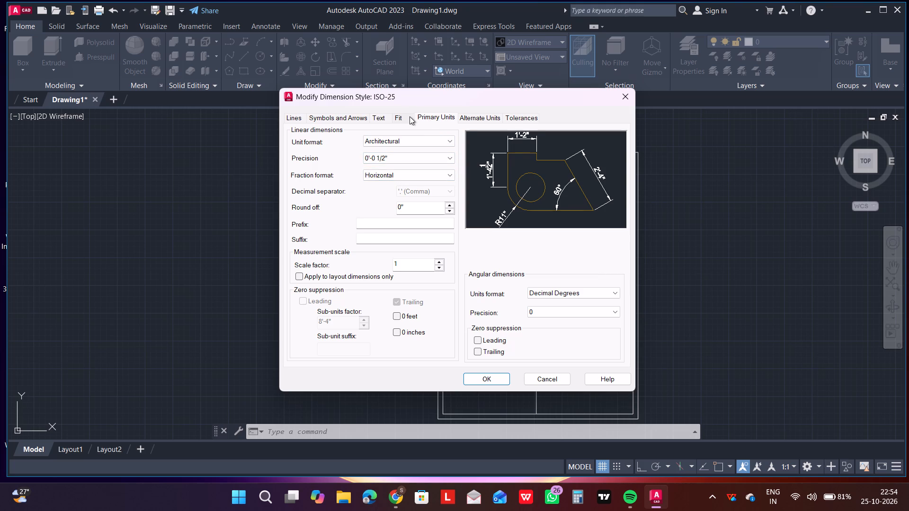
Set the ISO-25 dimension style's text height to 10" and close the Dimension Style Manager.
left_click(403, 116)
left_click(379, 120)
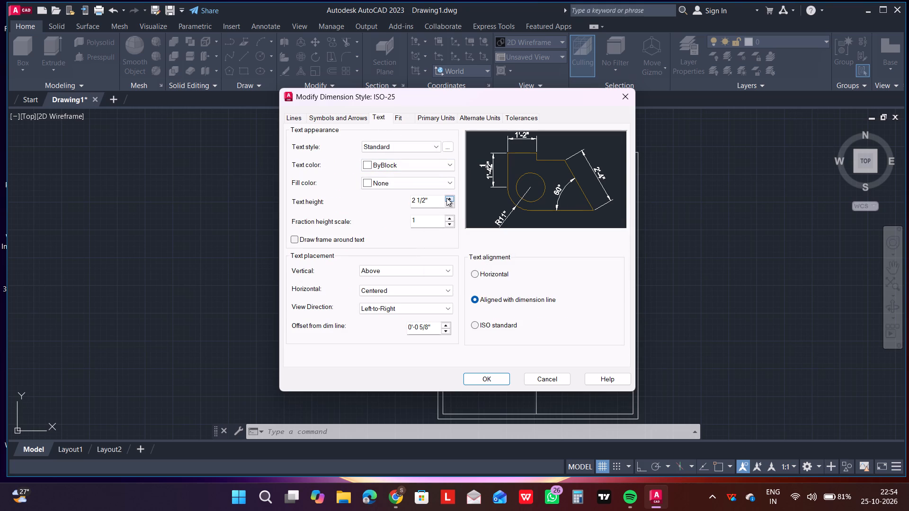
triple_click(446, 198)
triple_click(446, 198)
double_click(446, 198)
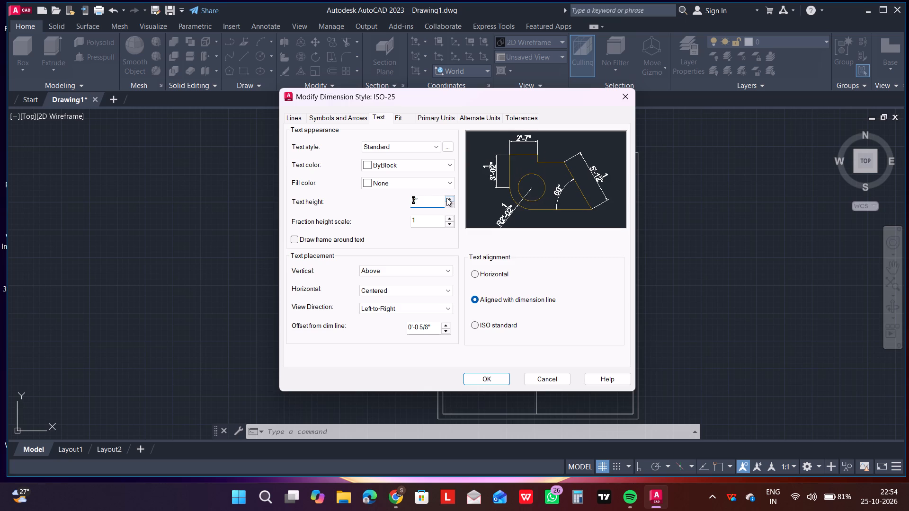
double_click(446, 198)
triple_click(447, 198)
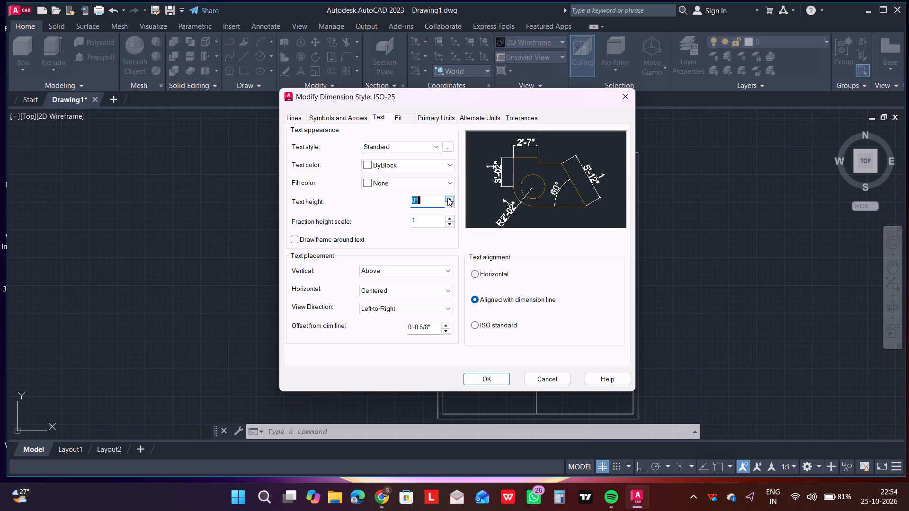
left_click(447, 198)
left_click(447, 198)
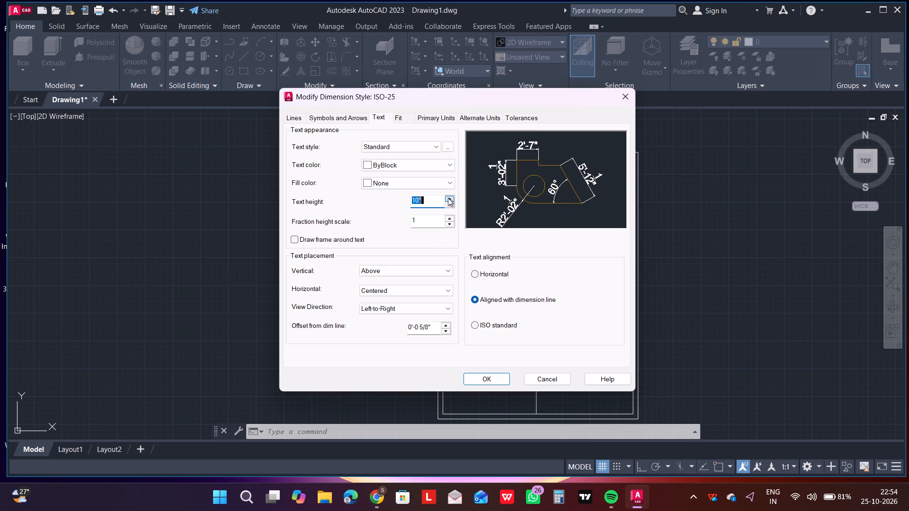
left_click(485, 374)
left_click(533, 332)
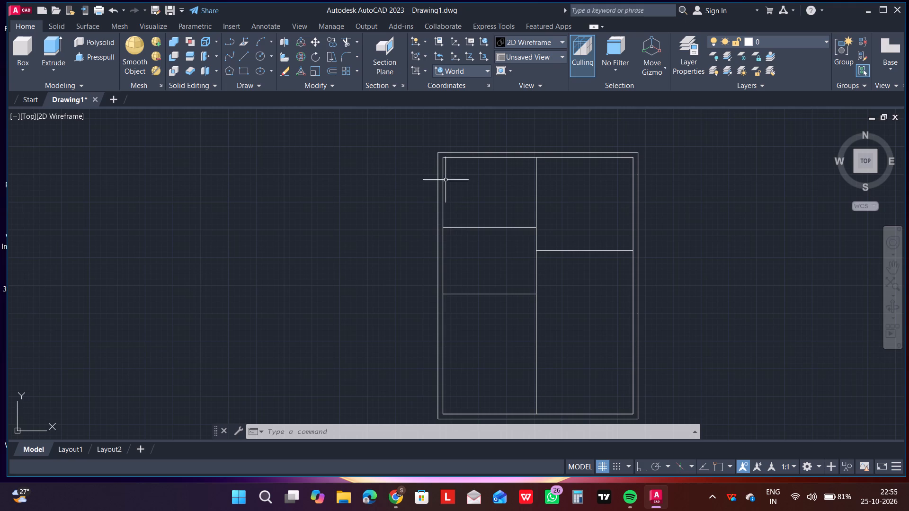
key("Return")
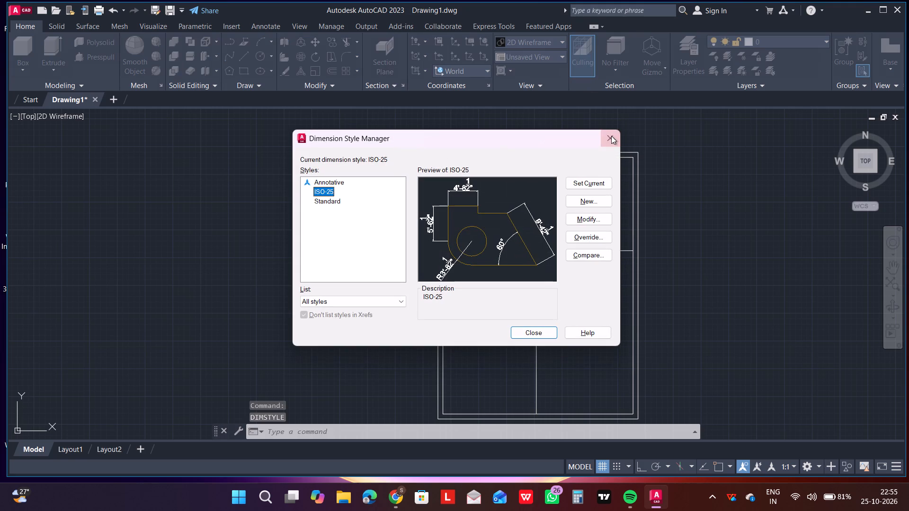
left_click(610, 138)
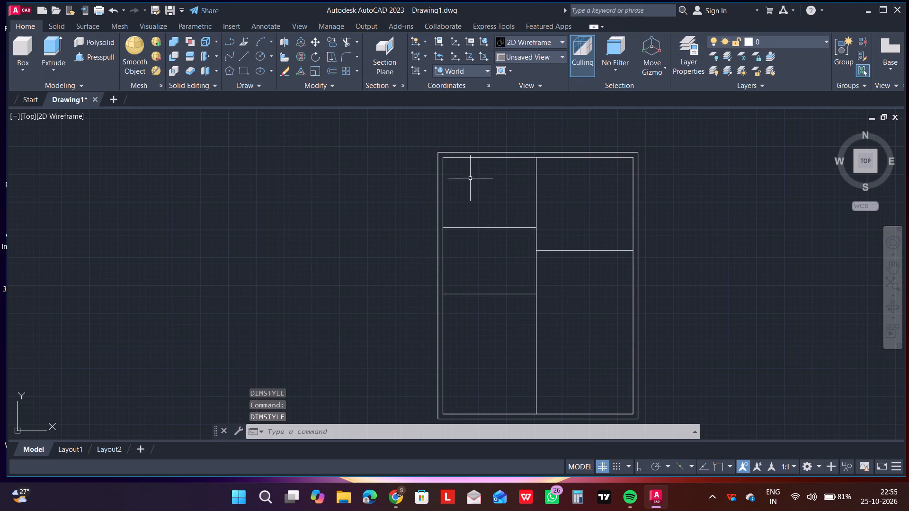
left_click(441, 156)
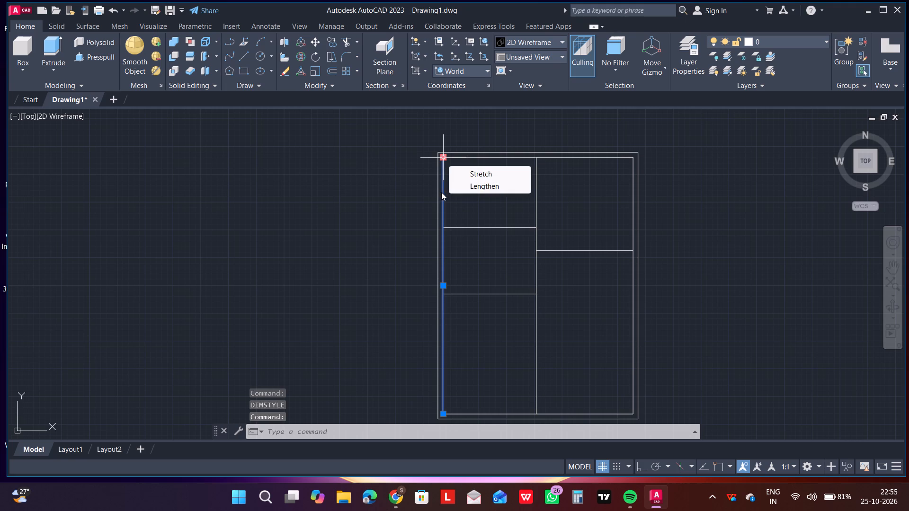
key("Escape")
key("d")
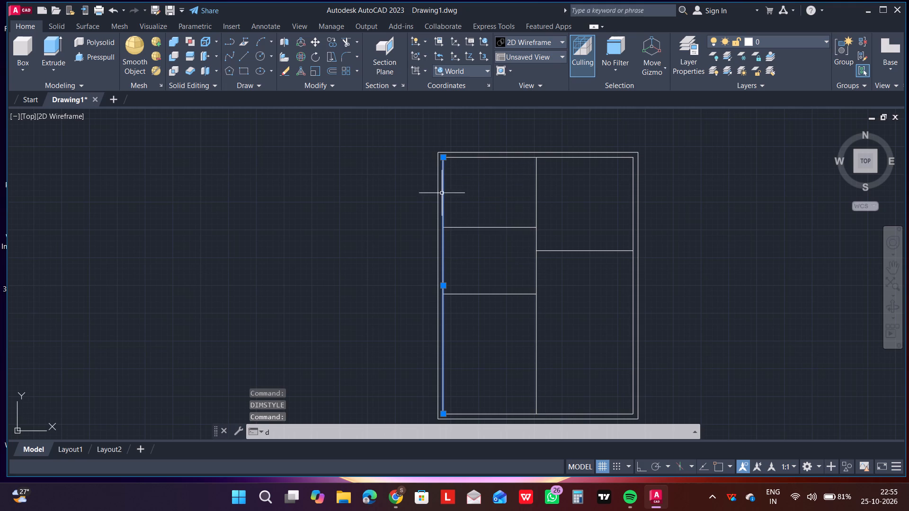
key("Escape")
Add a vertical linear dimension for the upper-left room's depth, placed outside the left wall.
type("diml")
key("Return")
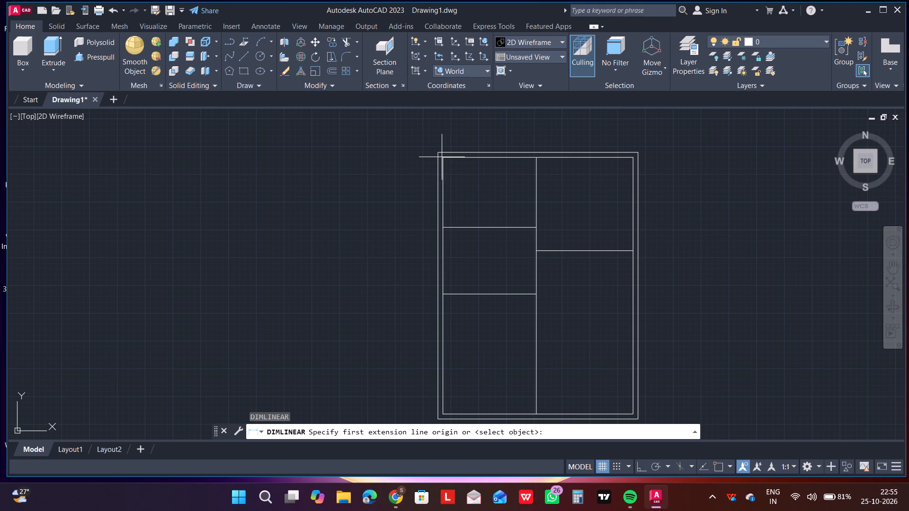
left_click(442, 157)
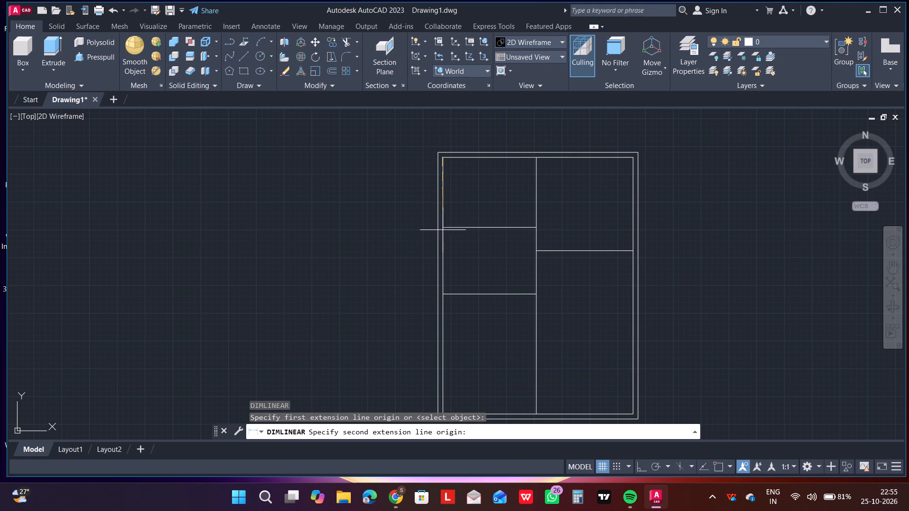
left_click(442, 229)
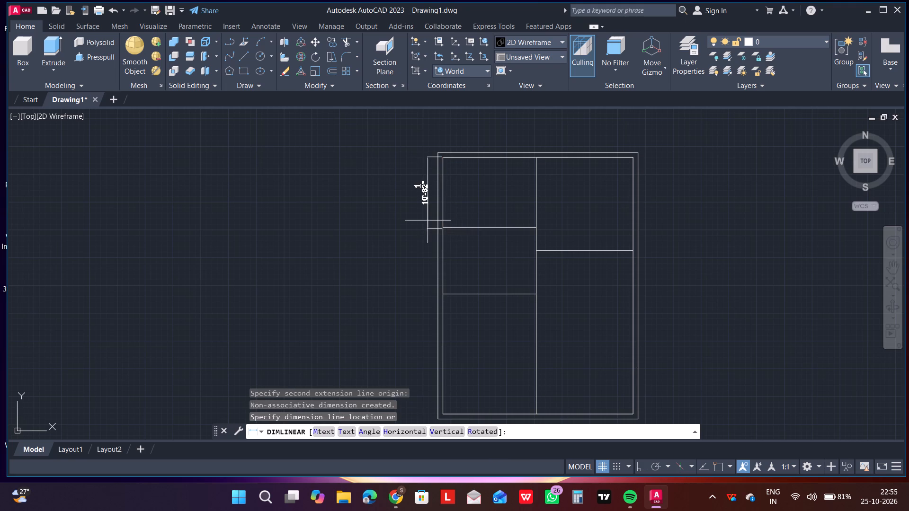
left_click(414, 219)
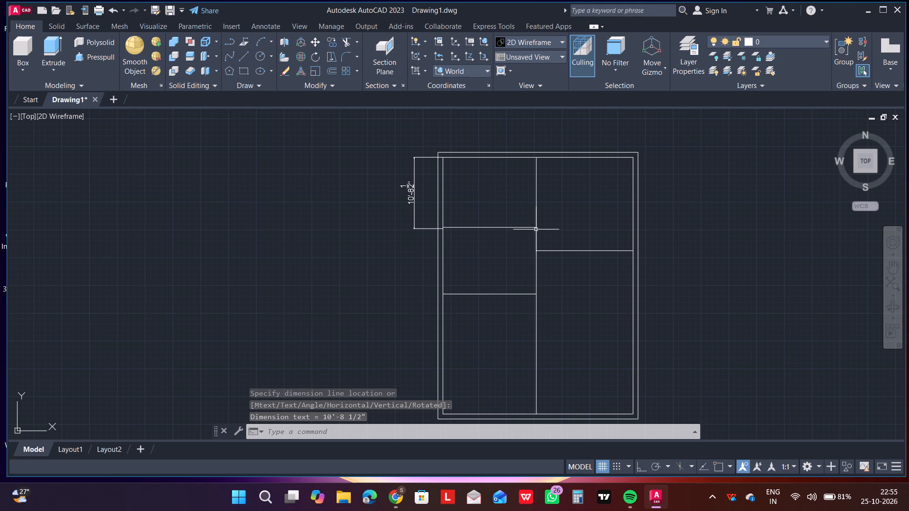
Add a horizontal linear dimension for the upper-left room's width, placed just above its lower division line.
key("Return")
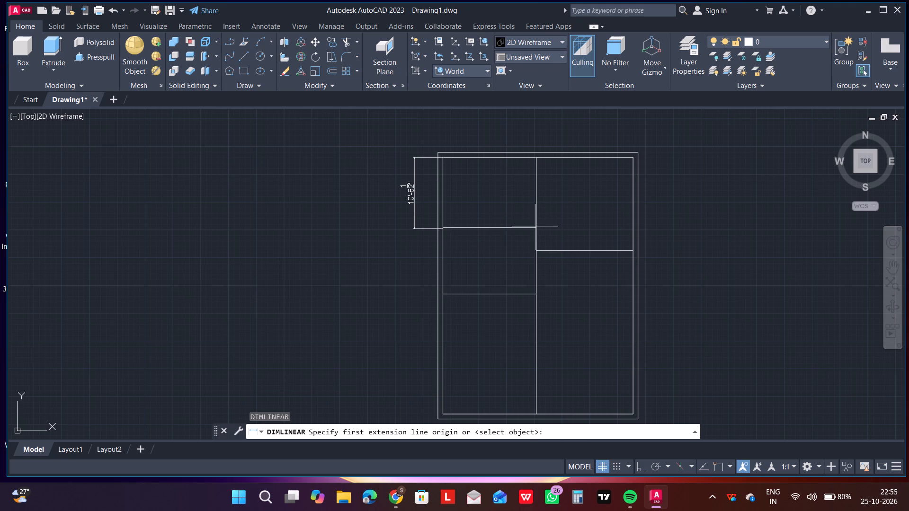
left_click(535, 227)
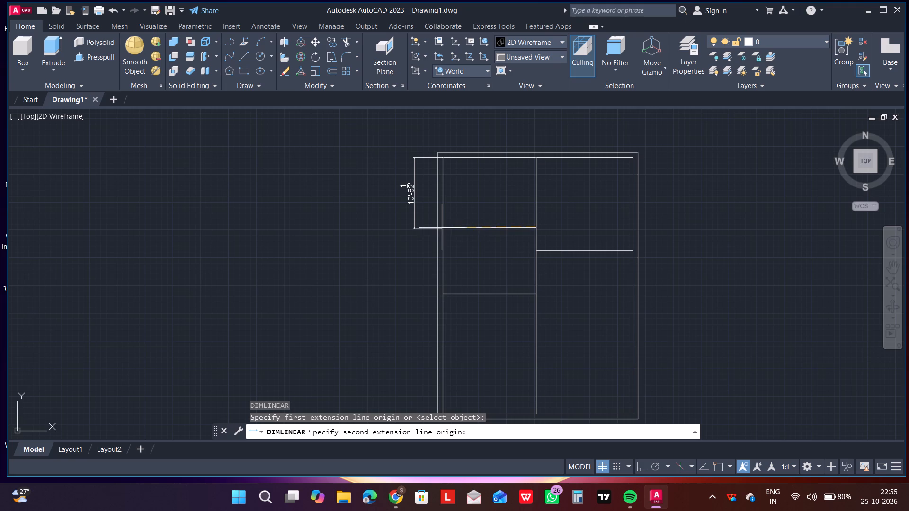
left_click(442, 228)
left_click(449, 220)
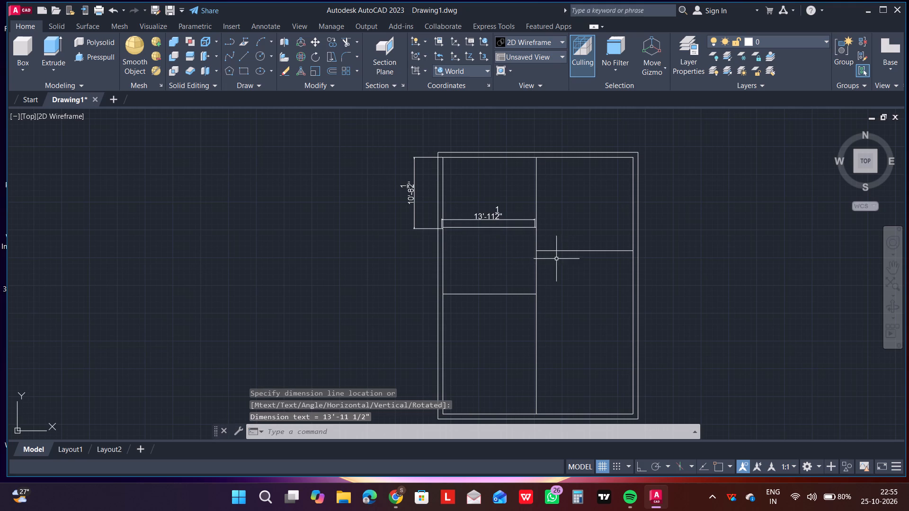
Add a horizontal linear dimension for the upper-right room's width, placed just above its lower division line.
key("Return")
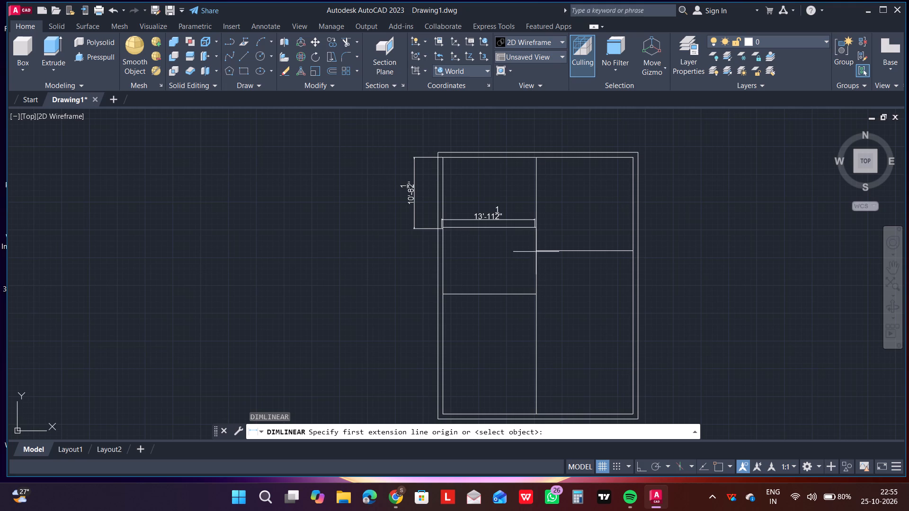
left_click(536, 251)
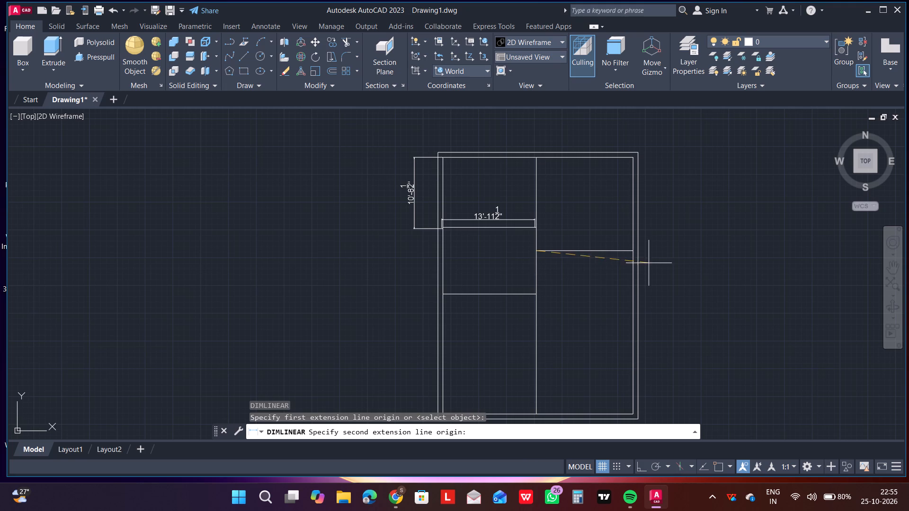
left_click(633, 250)
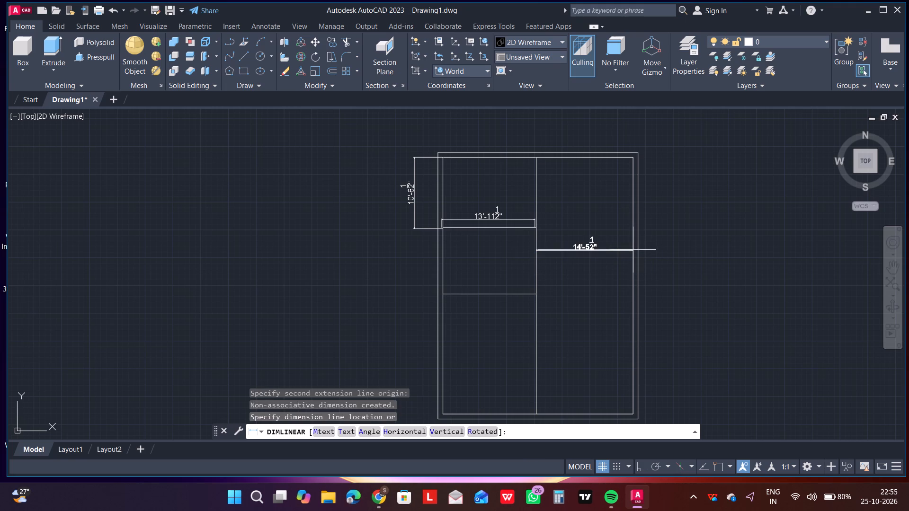
left_click(630, 241)
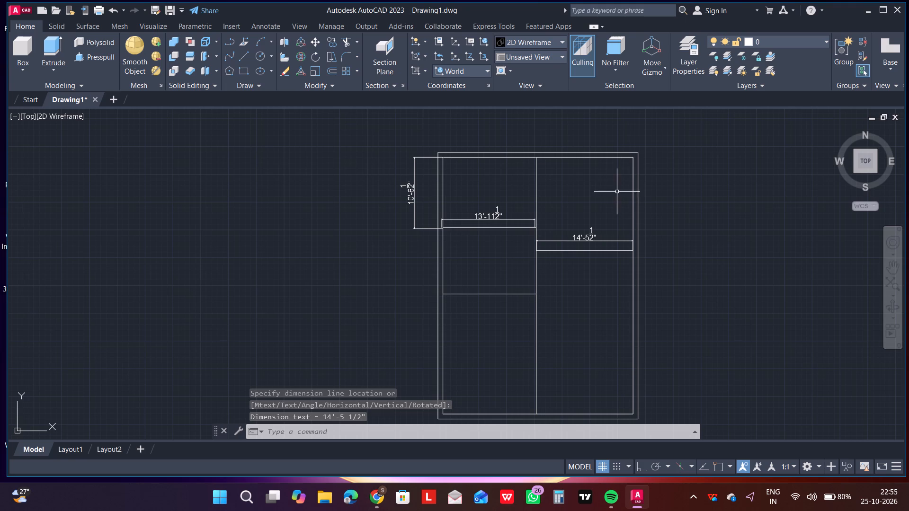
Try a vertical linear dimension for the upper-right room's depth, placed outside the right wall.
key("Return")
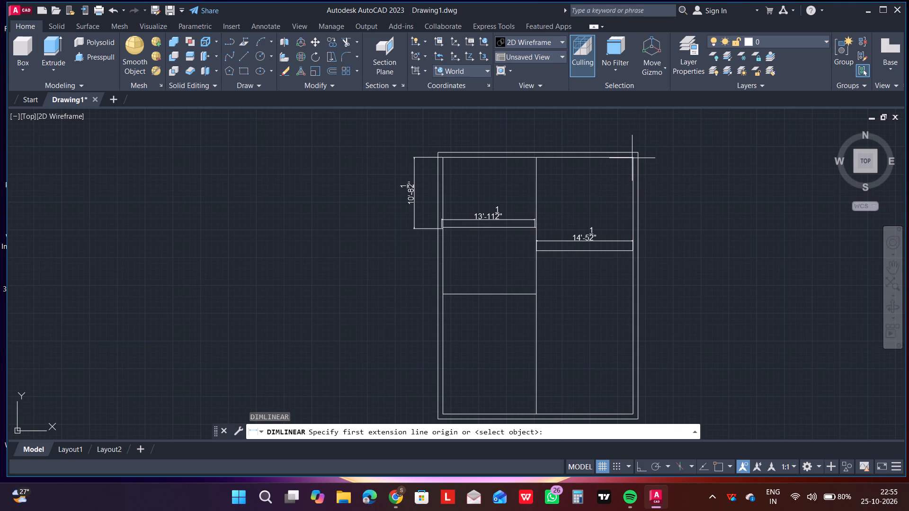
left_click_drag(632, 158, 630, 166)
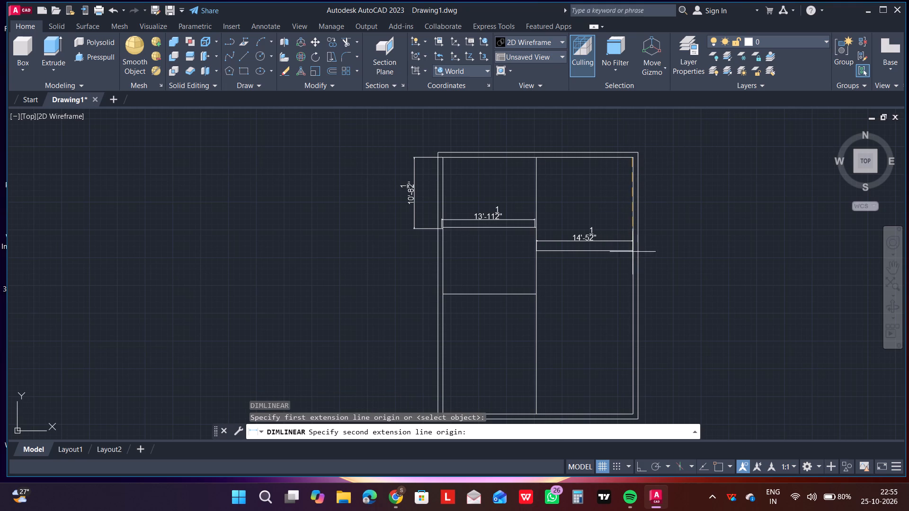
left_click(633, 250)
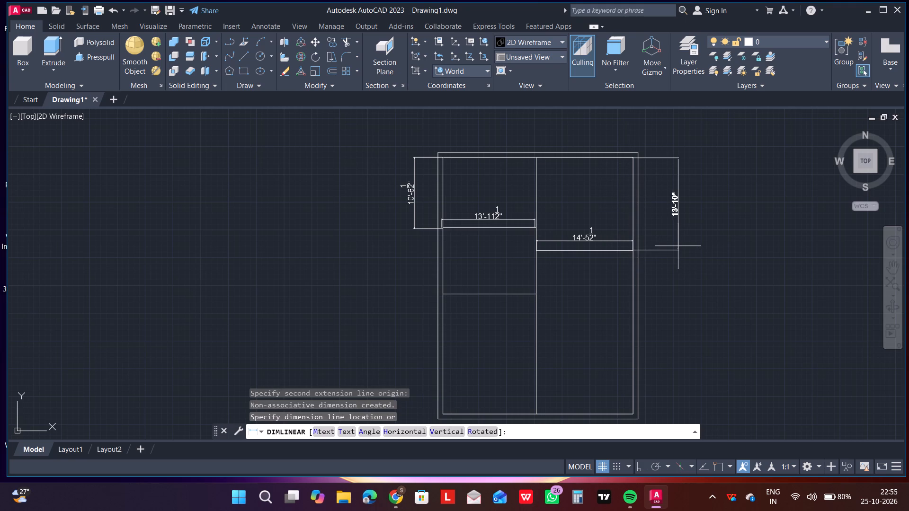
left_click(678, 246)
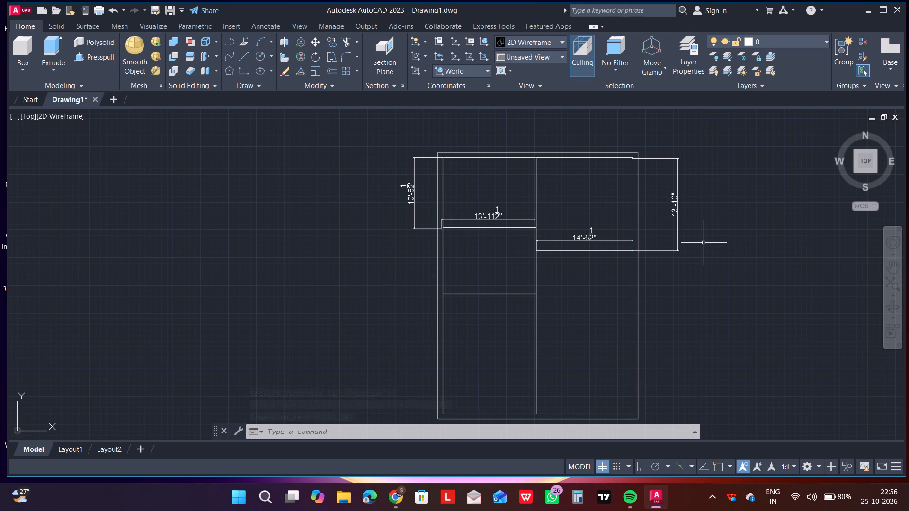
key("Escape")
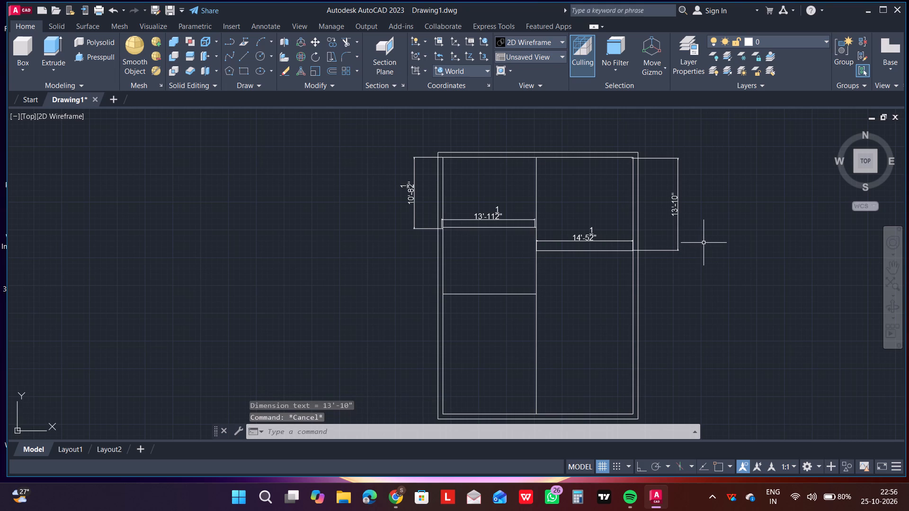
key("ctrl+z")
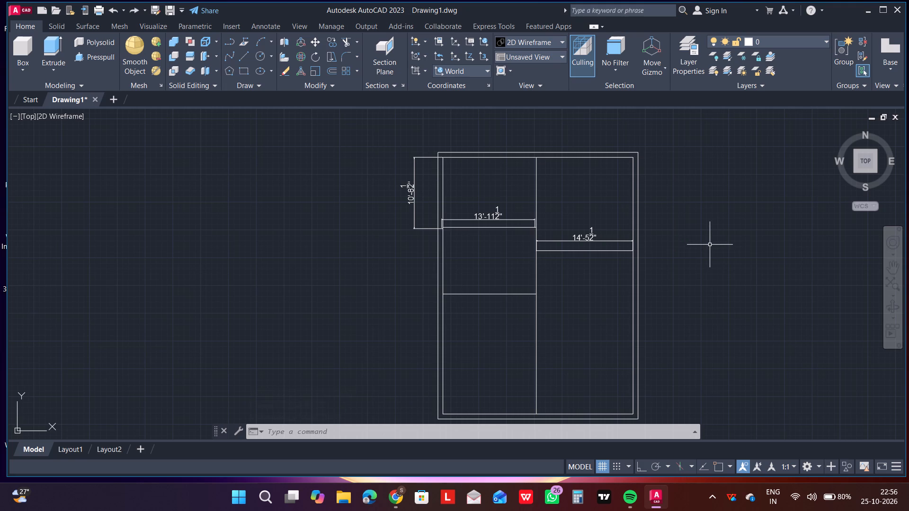
Delete the horizontal division line between the vertical divider and the right wall.
left_click(570, 251)
key("Delete")
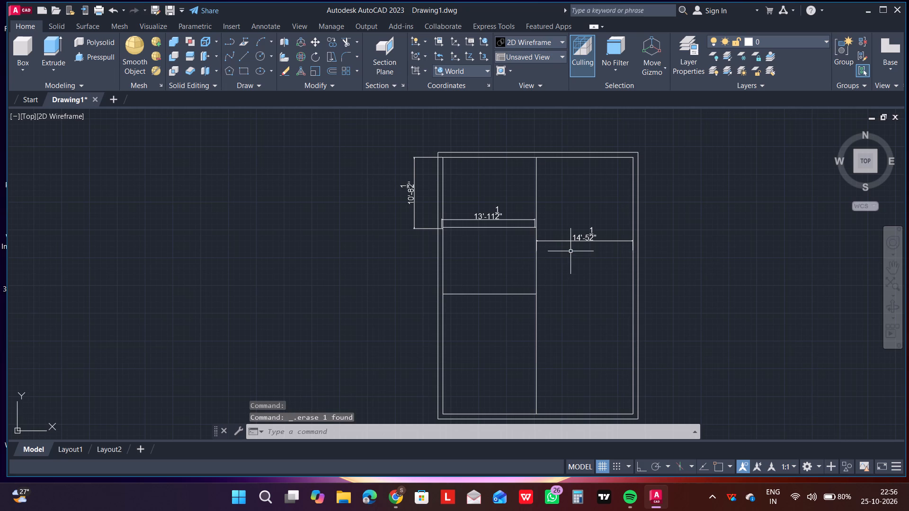
key("Escape")
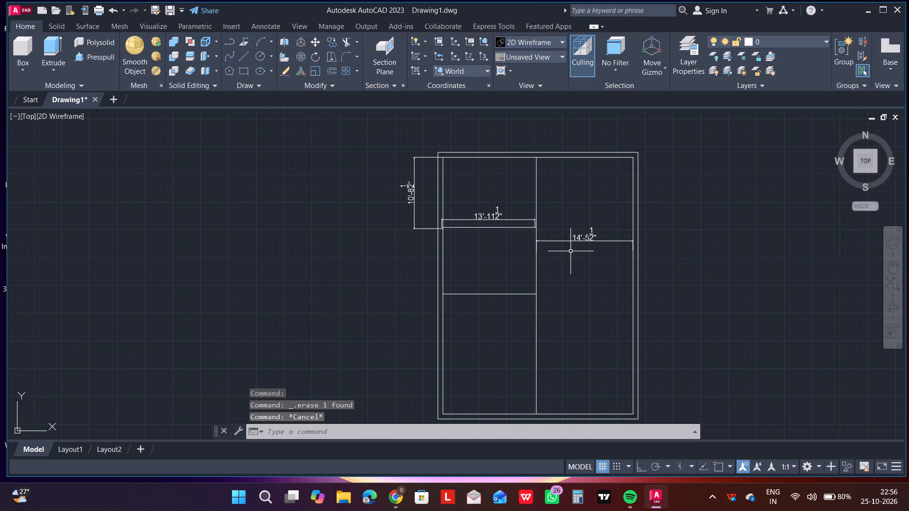
With object snap turned on, offset the inner rectangle's top line downward, picking its right corner as base and entering 14'.
type("off")
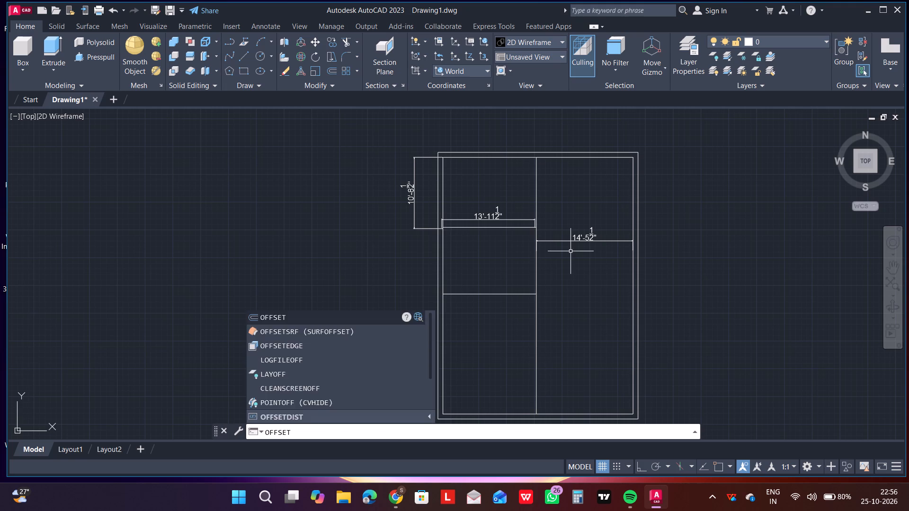
key("Return")
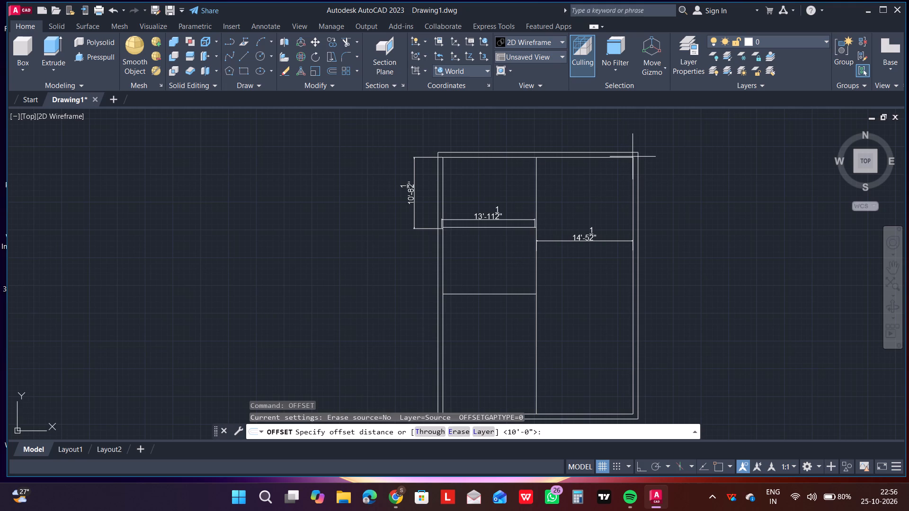
key("F3")
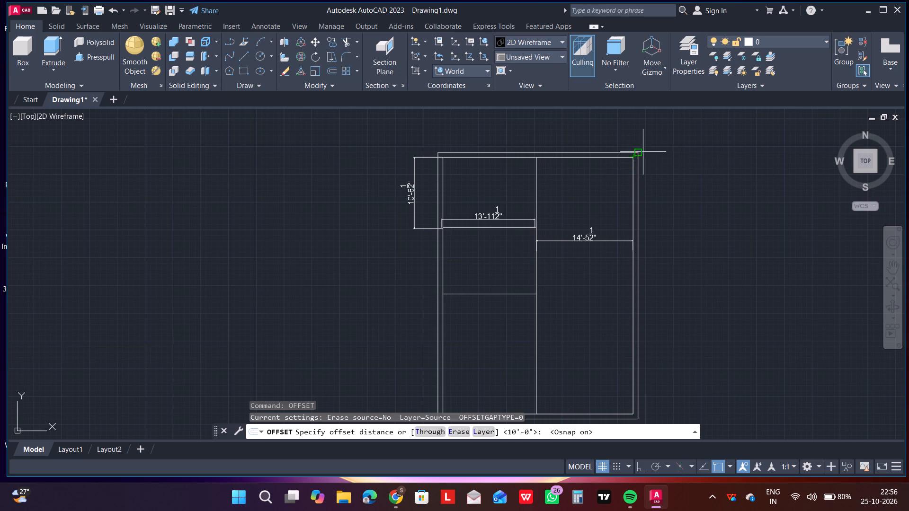
left_click_drag(630, 159, 621, 200)
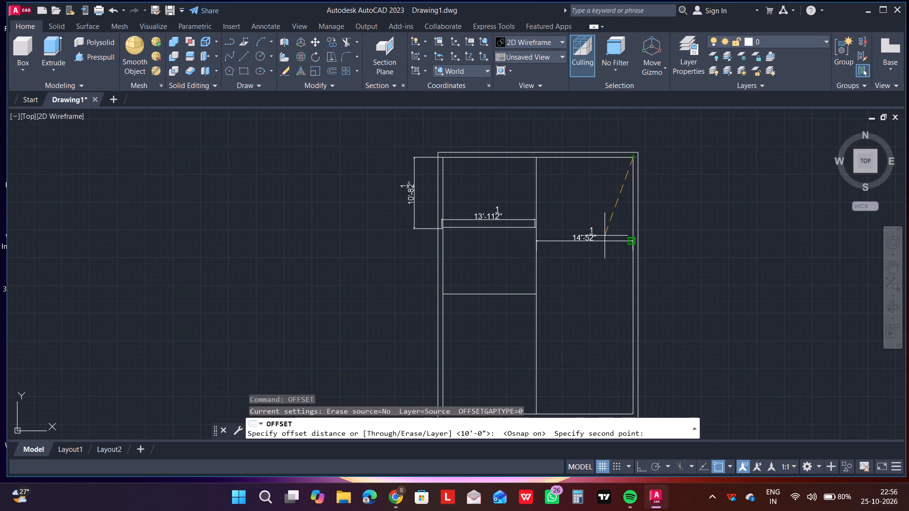
type("14")
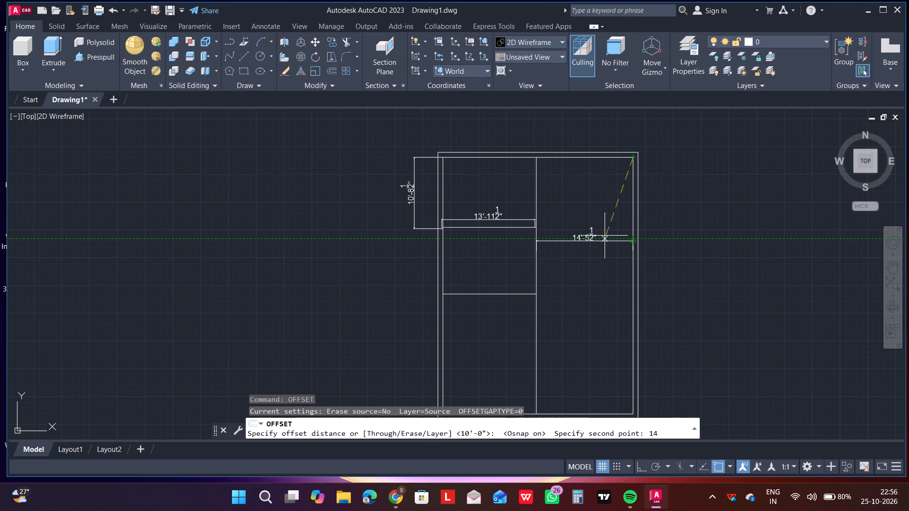
key("apostrophe")
key("Return")
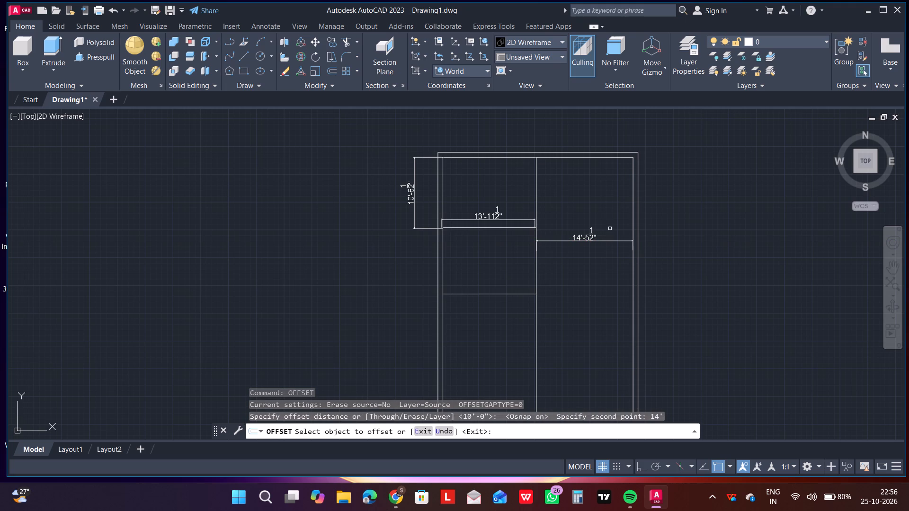
left_click(606, 158)
left_click(610, 203)
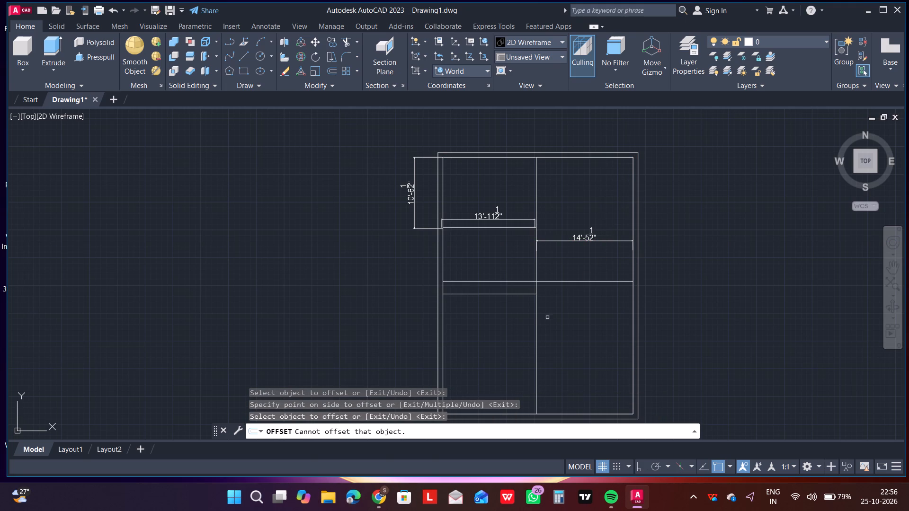
Erase all three room dimensions together with the inner rectangle's top line and the horizontal division lines below it.
key("Escape")
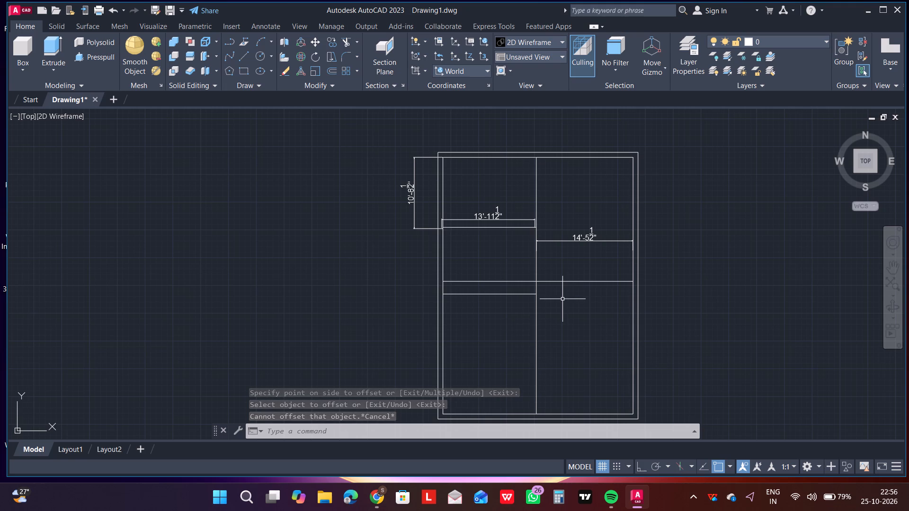
scroll(557, 312, "down", 1)
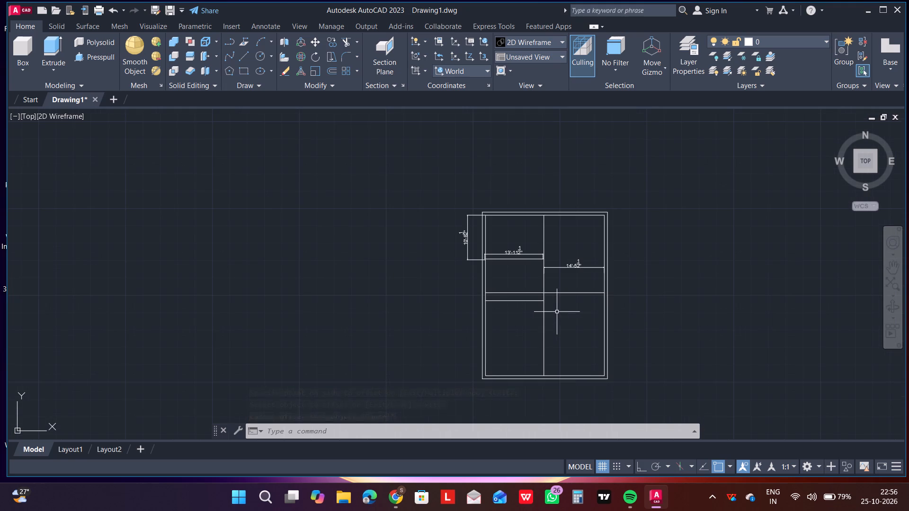
scroll(557, 312, "up", 2)
scroll(559, 323, "down", 2)
scroll(577, 345, "up", 2)
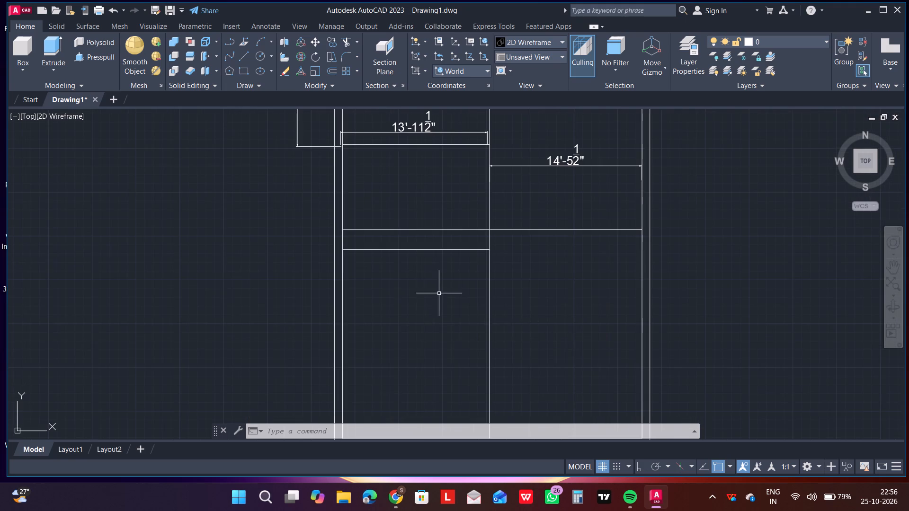
scroll(459, 285, "down", 1)
left_click_drag(303, 115, 311, 119)
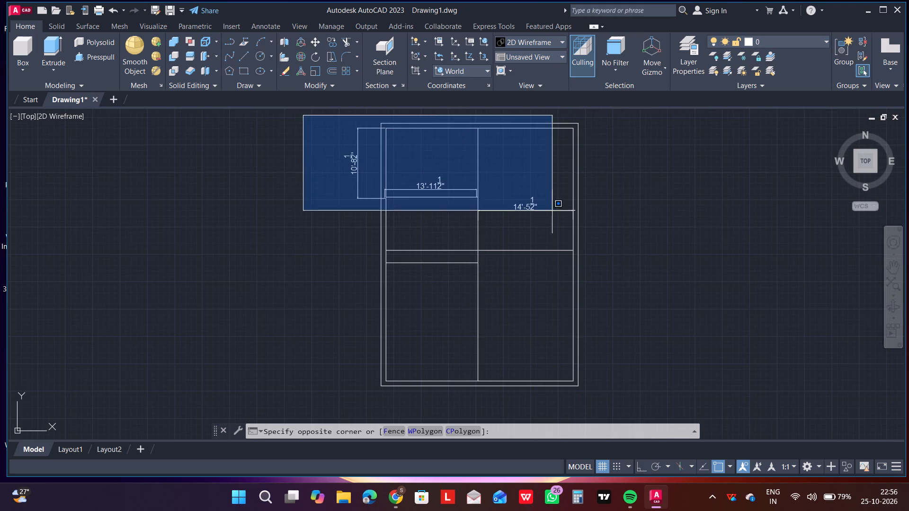
left_click(598, 291)
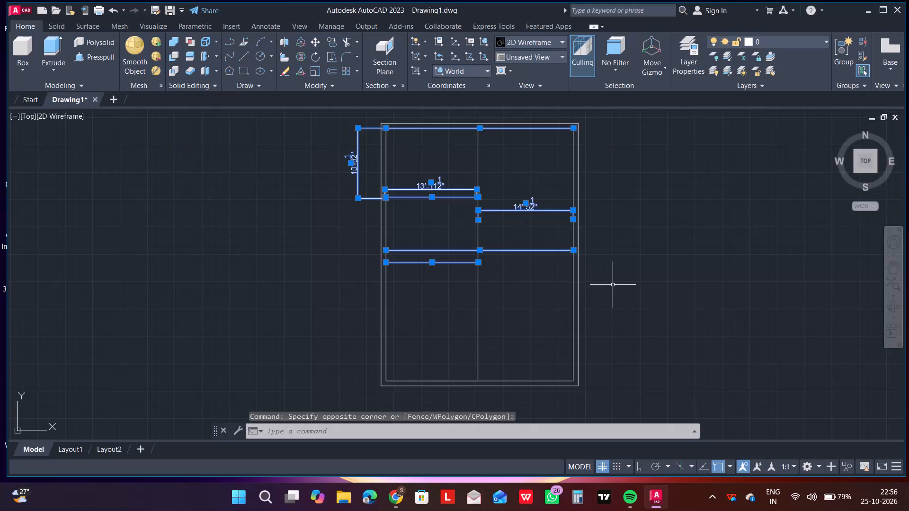
key("Delete")
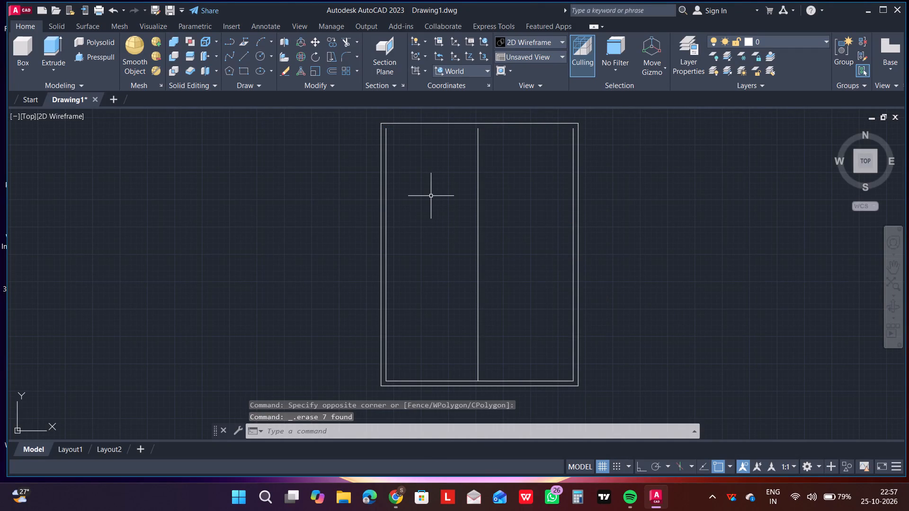
Redraw the inner rectangle's top line between the upper ends of its two side lines.
key("l")
key("Return")
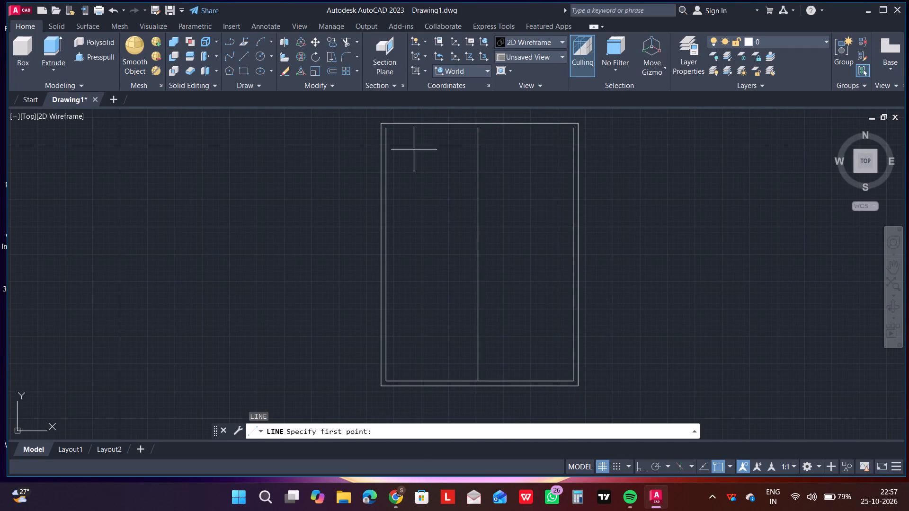
left_click(384, 131)
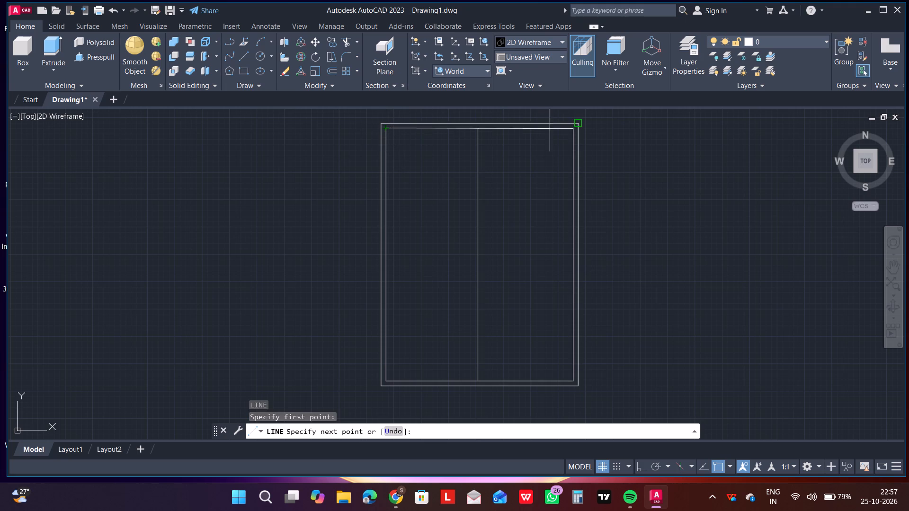
left_click(574, 128)
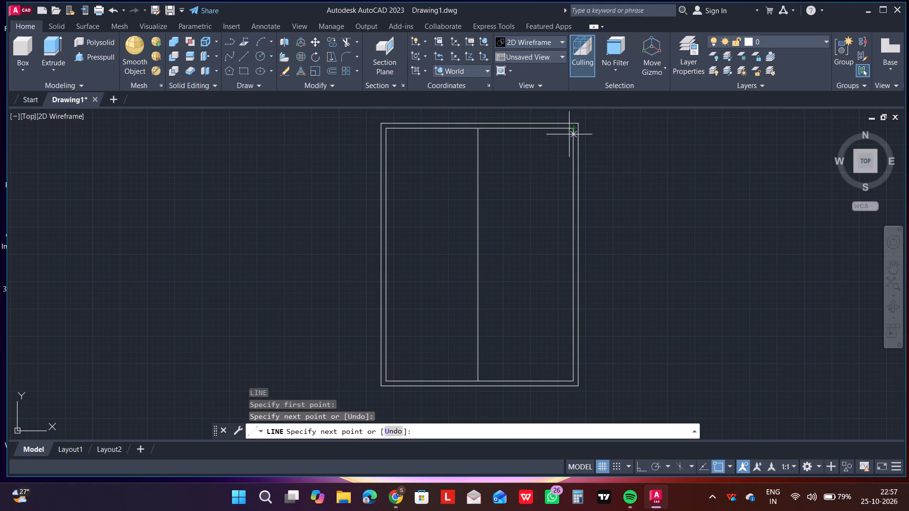
key("Escape")
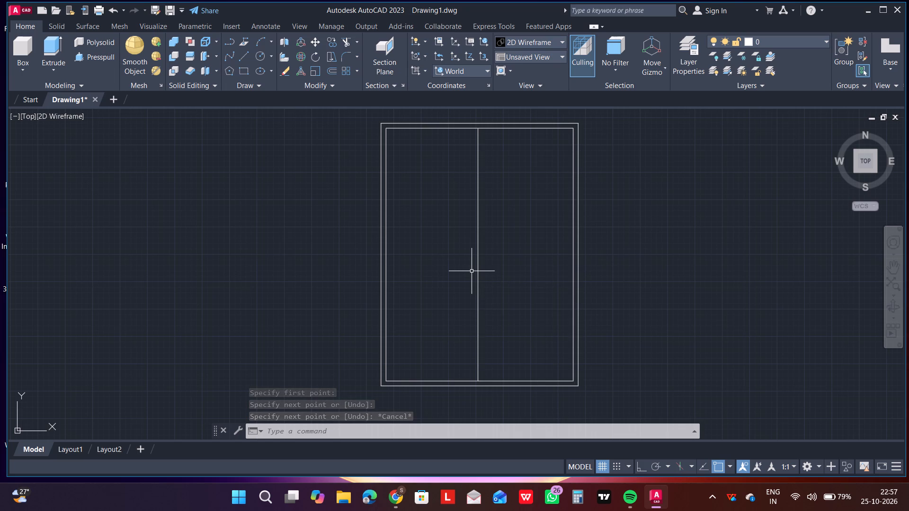
Offset the inner rectangle's top line downward by 10'6", using its left corner as the distance base point.
key("o")
type("ff")
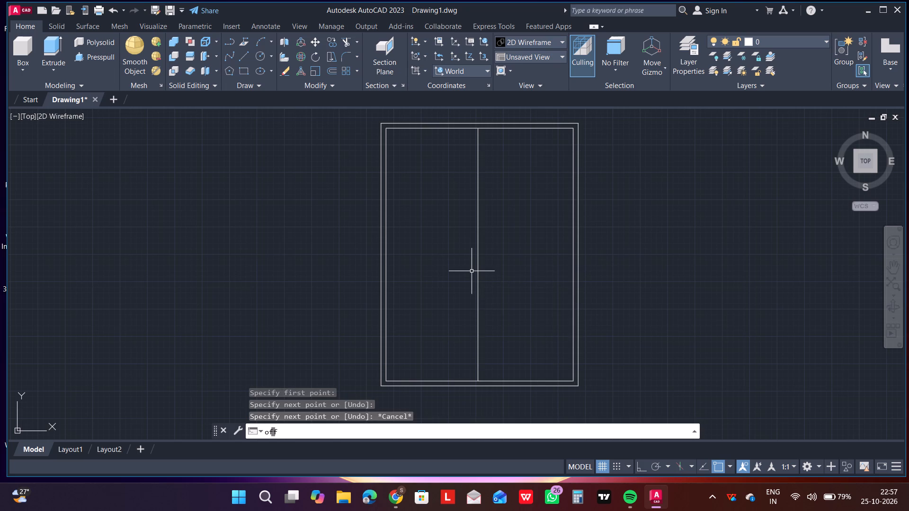
key("Return")
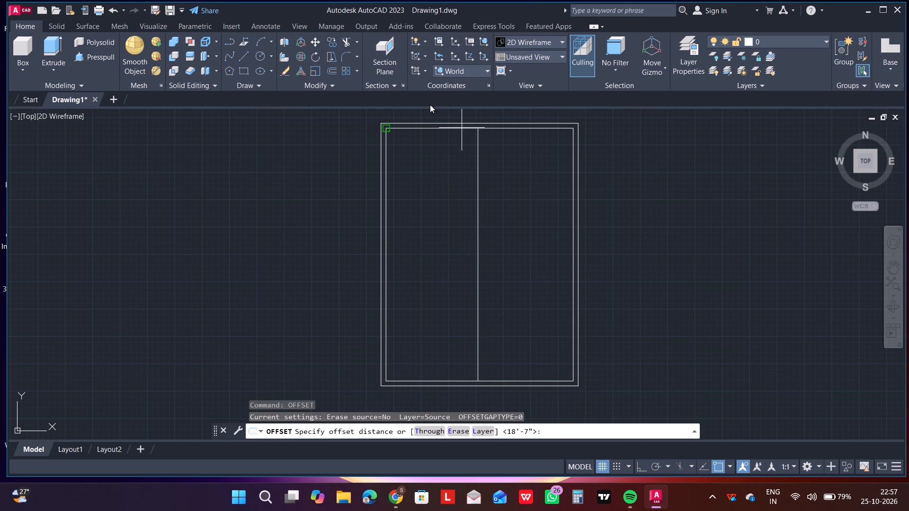
left_click_drag(385, 131, 406, 143)
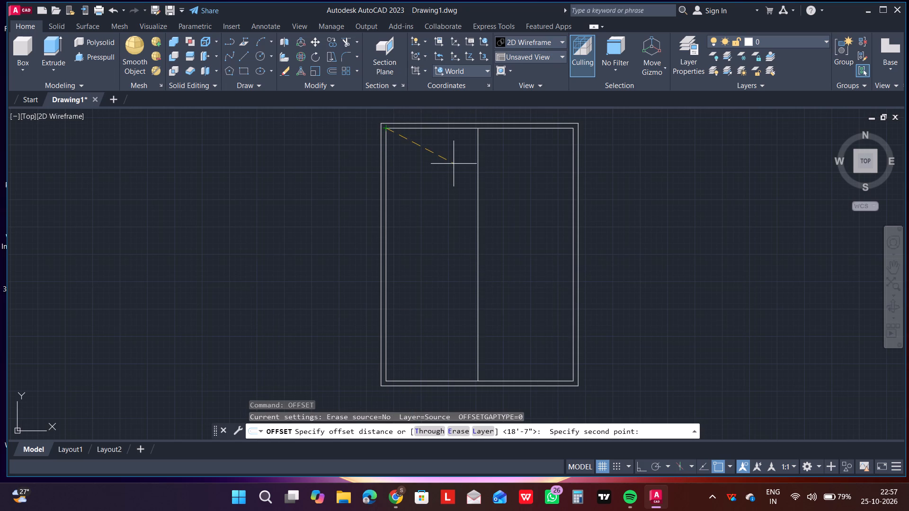
type("10'6\"")
key("Return")
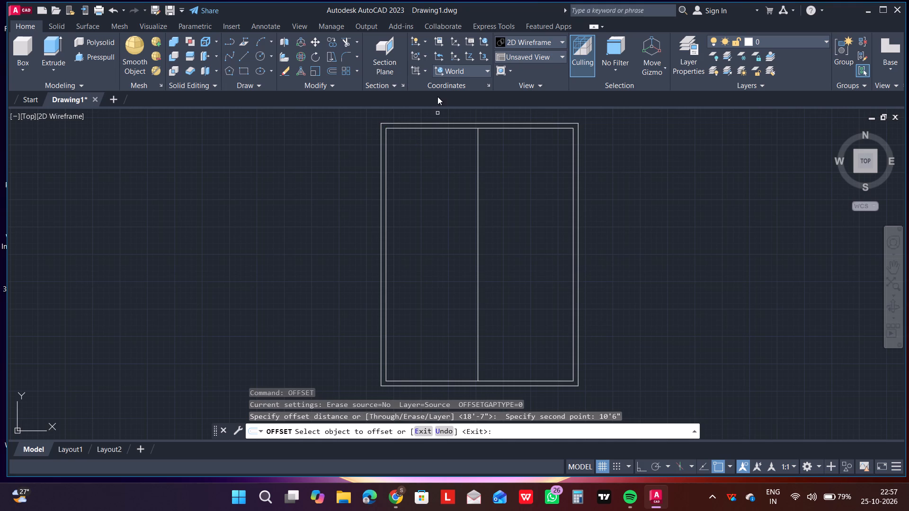
left_click(438, 128)
left_click(446, 166)
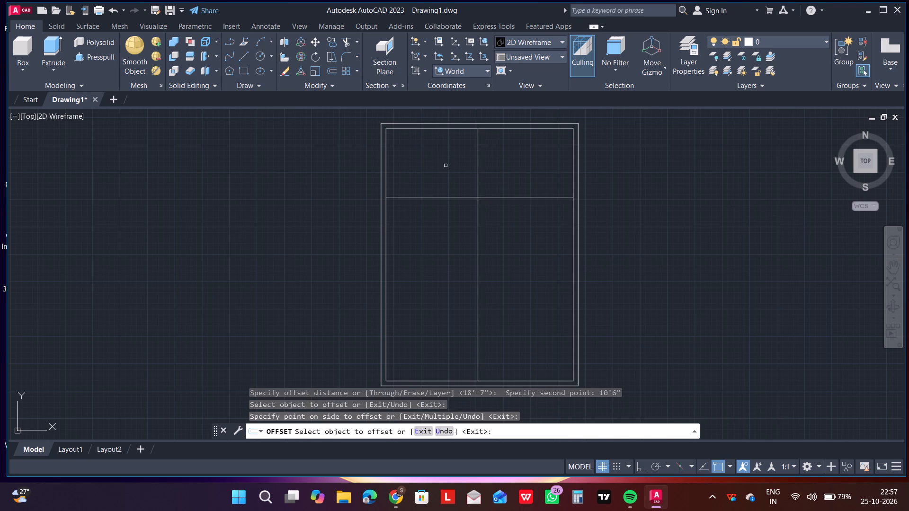
left_click(507, 184)
key("Escape")
Trim away the part of the new horizontal line between the vertical divider and the right wall.
type("tr")
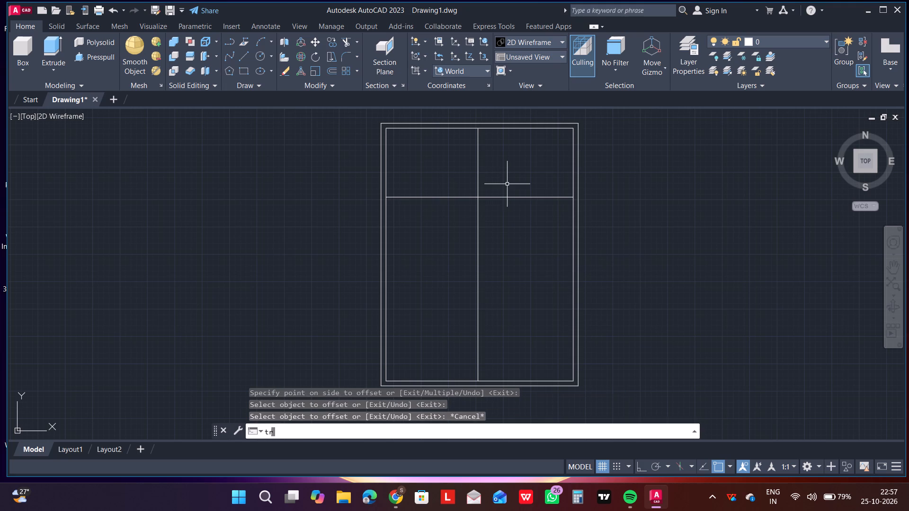
key("Return")
left_click(517, 186)
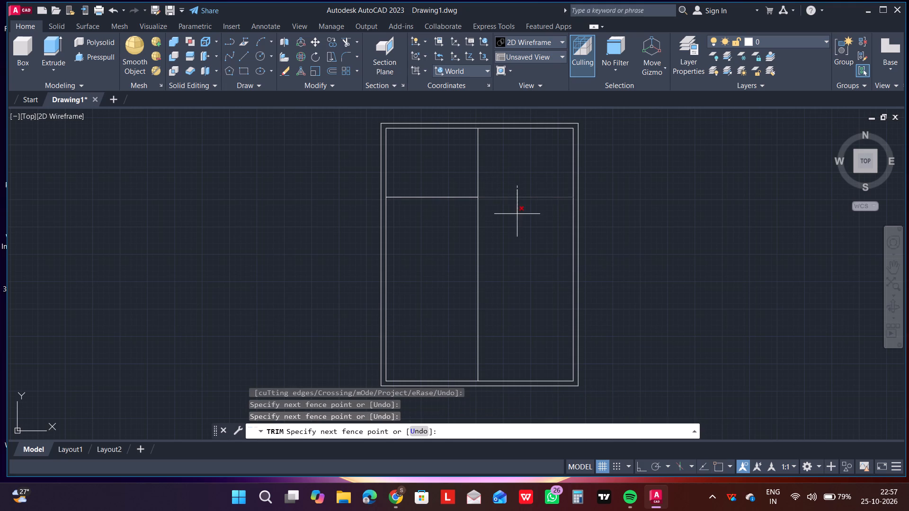
left_click(517, 214)
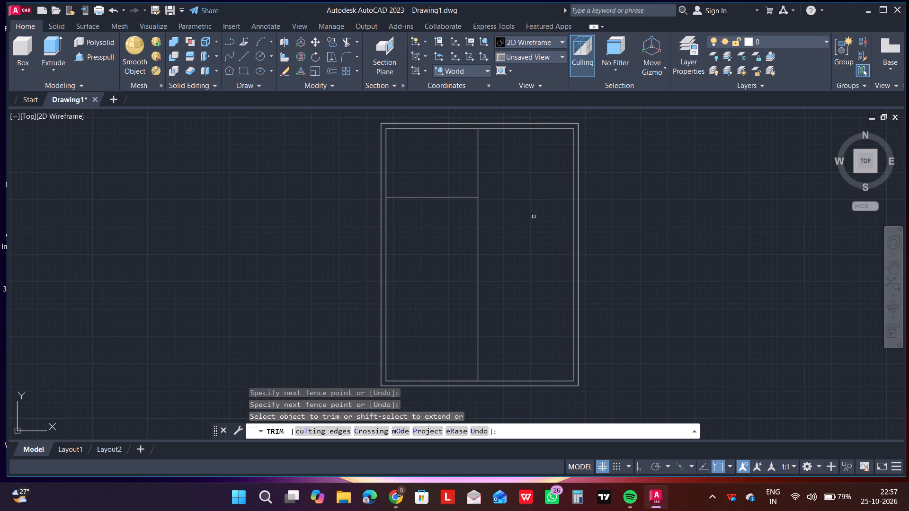
key("Return")
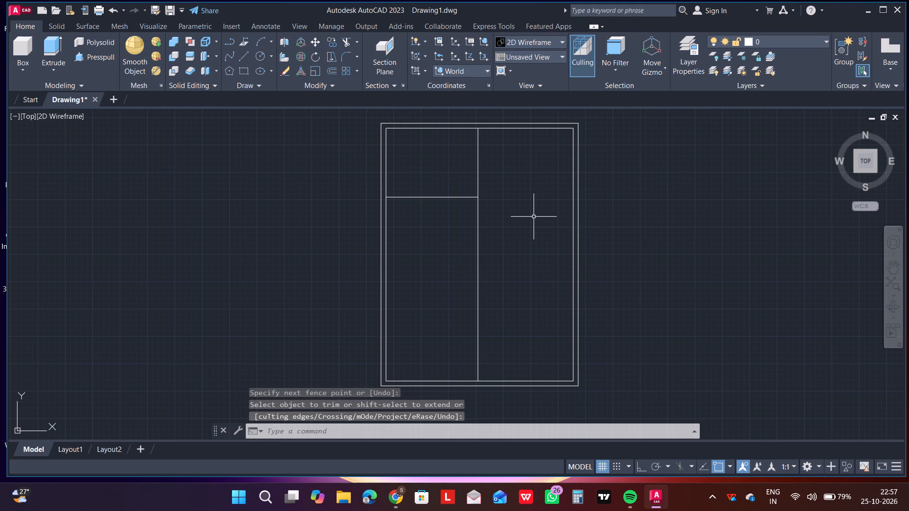
Offset the inner rectangle's top line downward by 14'6", using its right corner as the distance base point.
type("off")
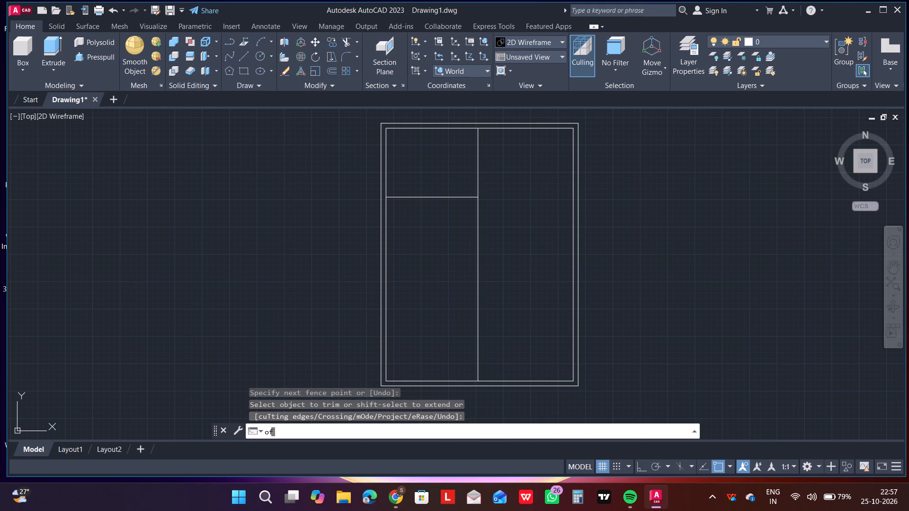
key("Return")
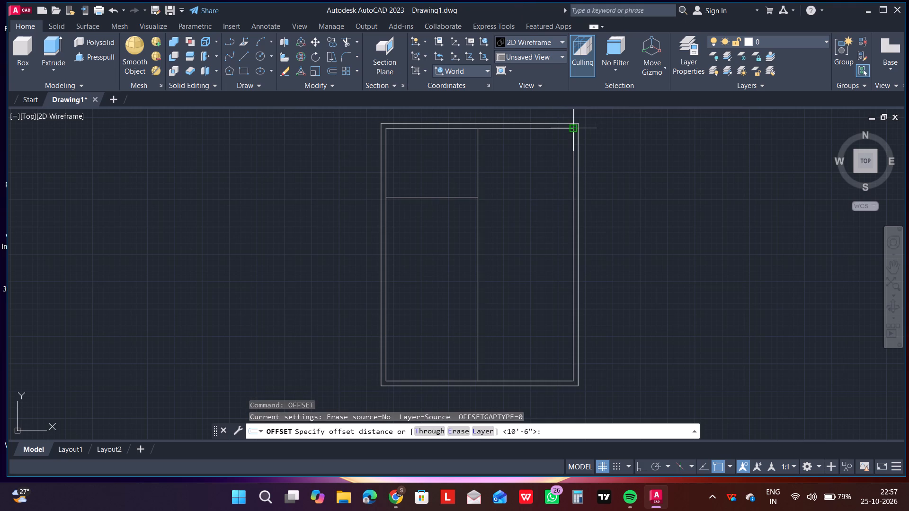
left_click_drag(572, 131, 568, 139)
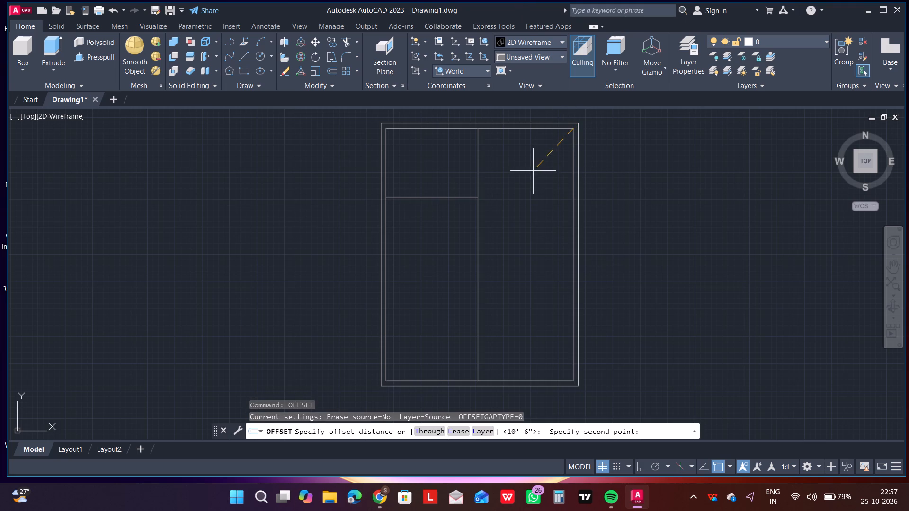
type("14'6\"")
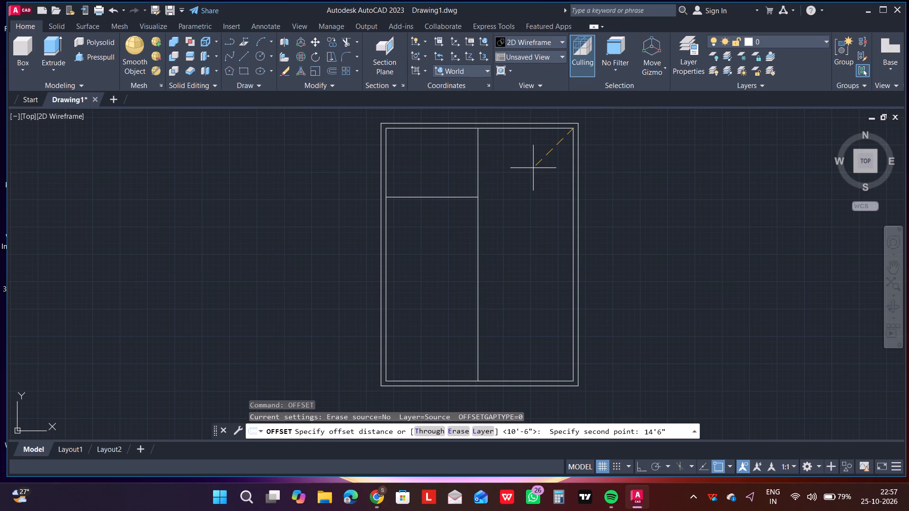
key("Return")
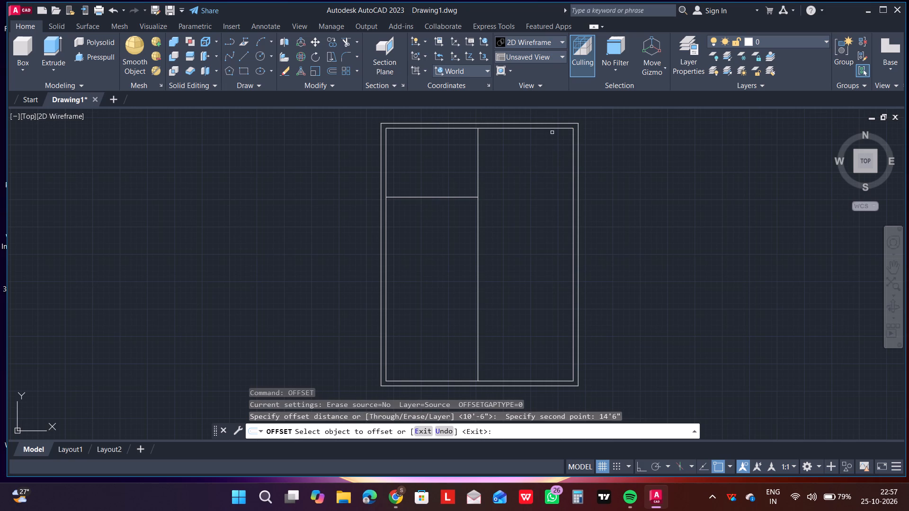
left_click(552, 129)
left_click(561, 176)
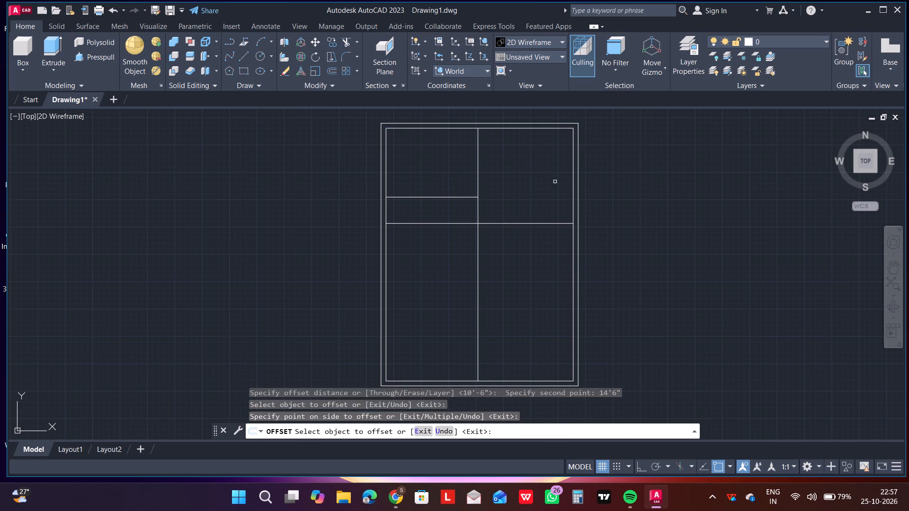
key("Return")
Trim away the part of the 14'6" offset line between the left wall and the vertical divider.
type("tr")
key("Return")
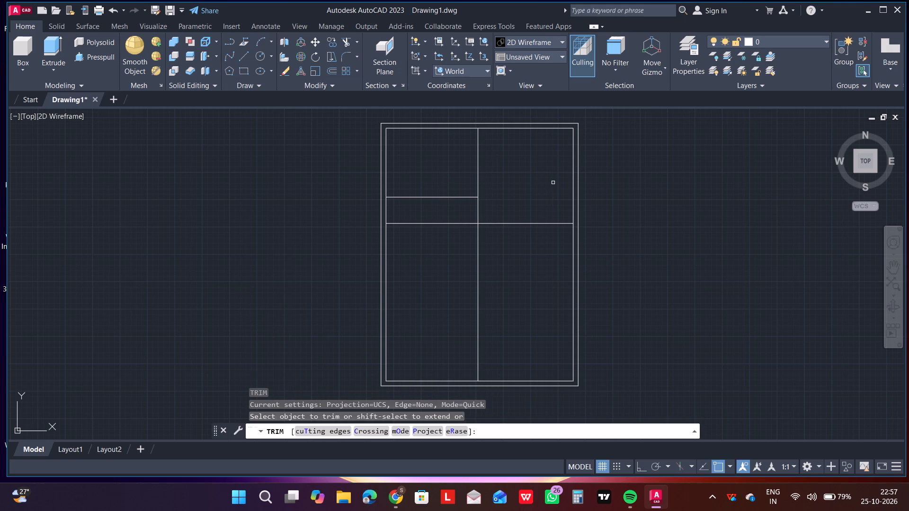
left_click(436, 224)
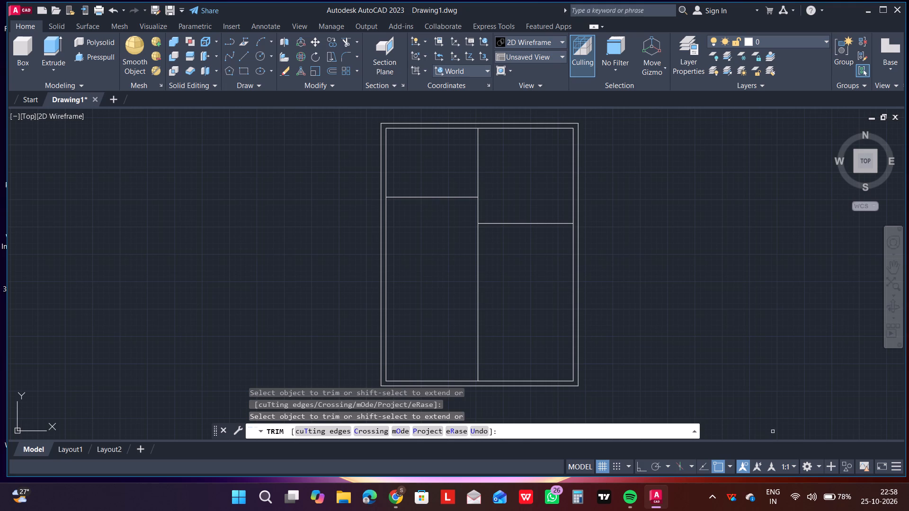
Turn off Bluetooth in the Windows quick settings and return to the drawing.
left_click(809, 494)
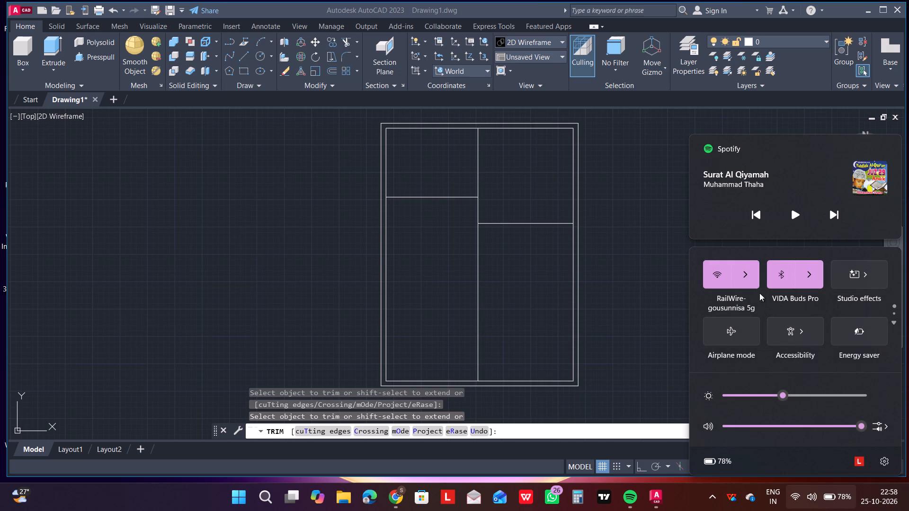
left_click(807, 271)
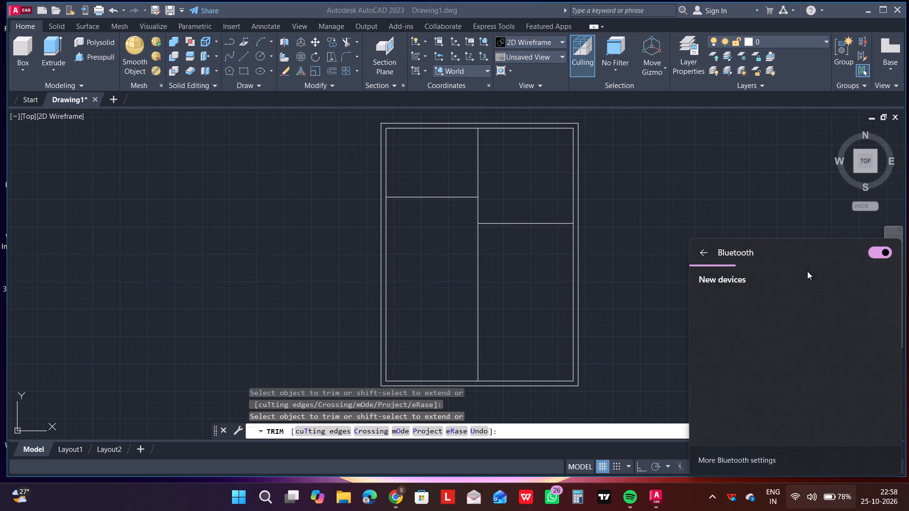
left_click(881, 253)
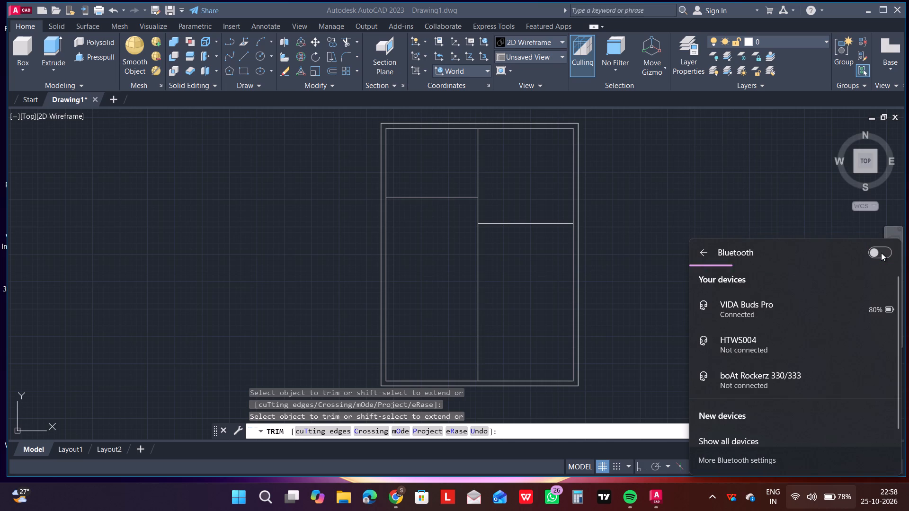
left_click(704, 249)
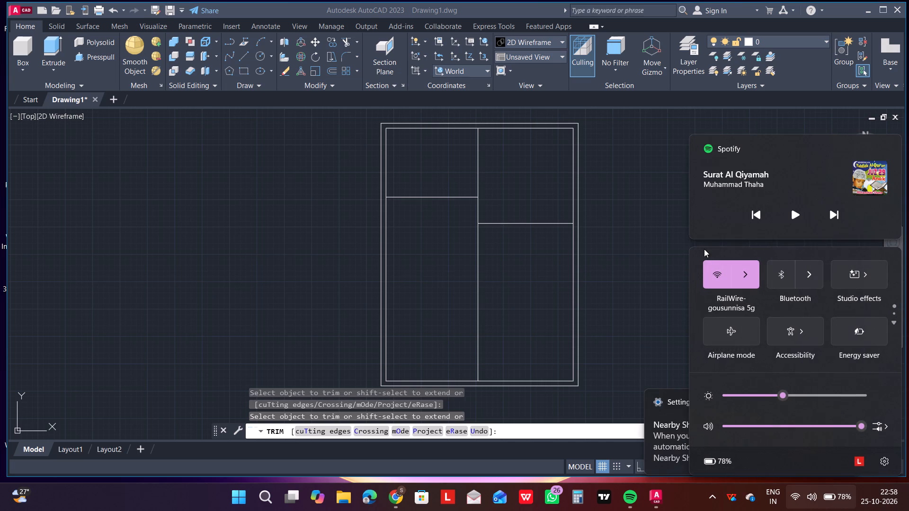
left_click(652, 240)
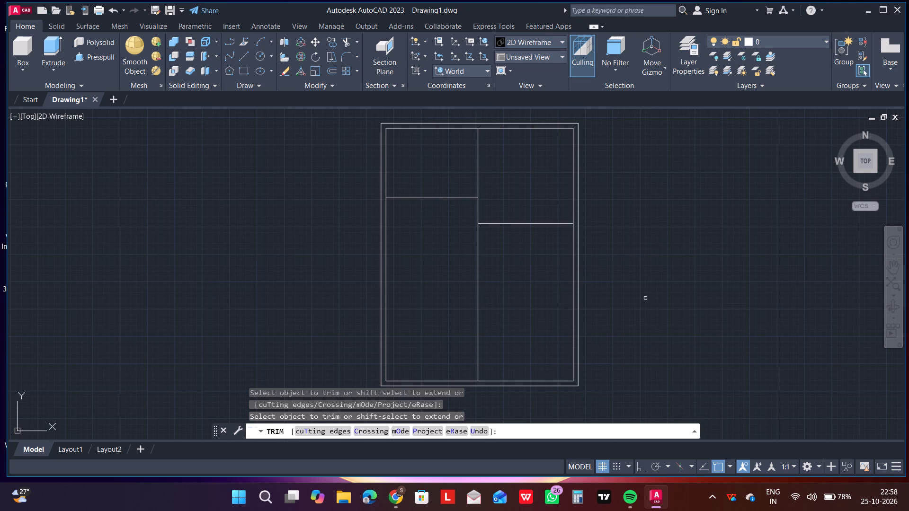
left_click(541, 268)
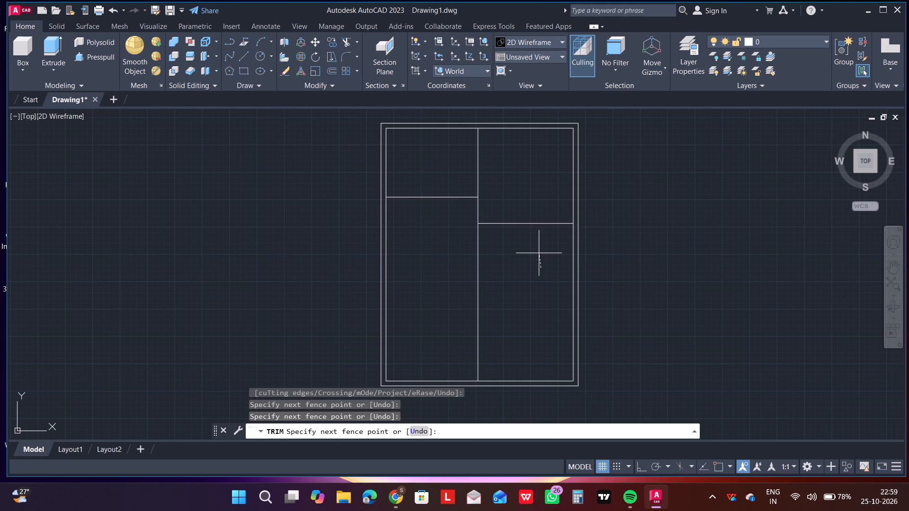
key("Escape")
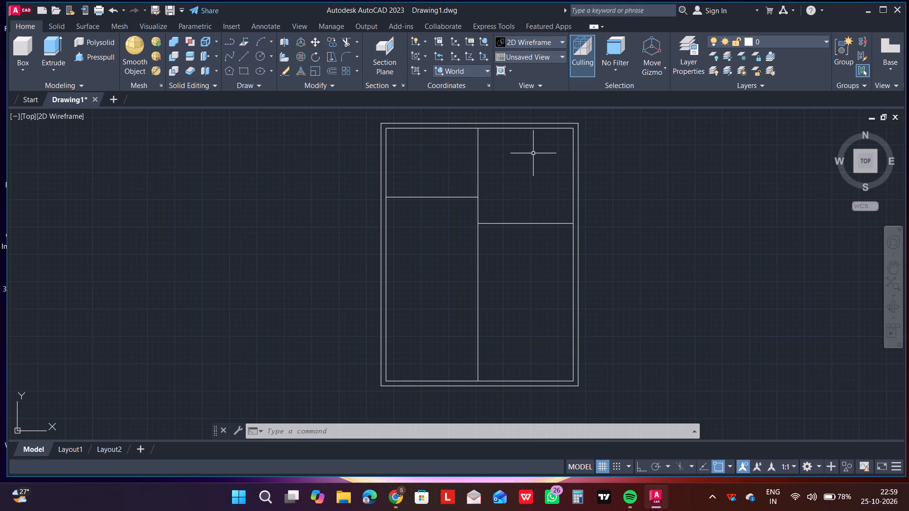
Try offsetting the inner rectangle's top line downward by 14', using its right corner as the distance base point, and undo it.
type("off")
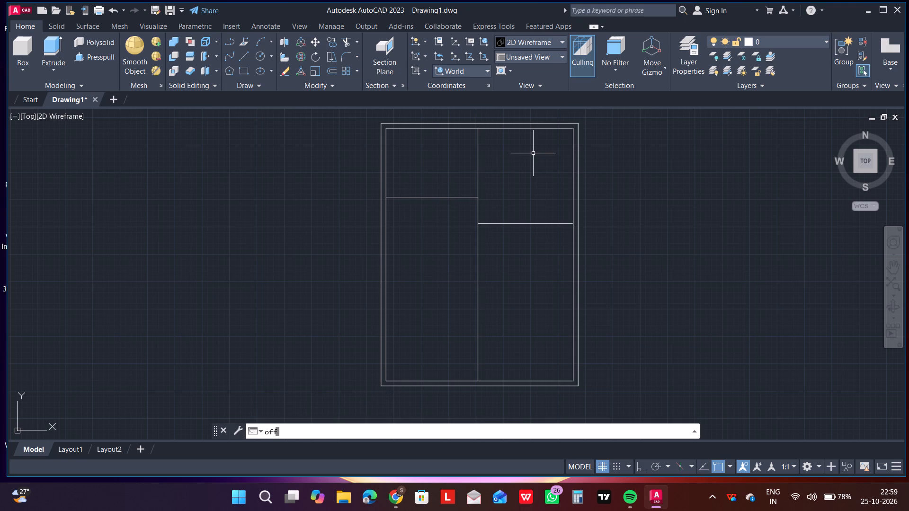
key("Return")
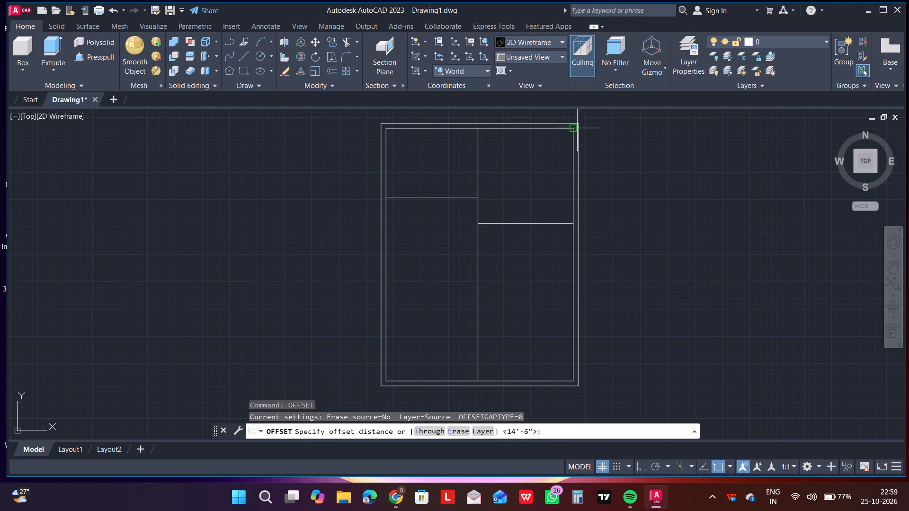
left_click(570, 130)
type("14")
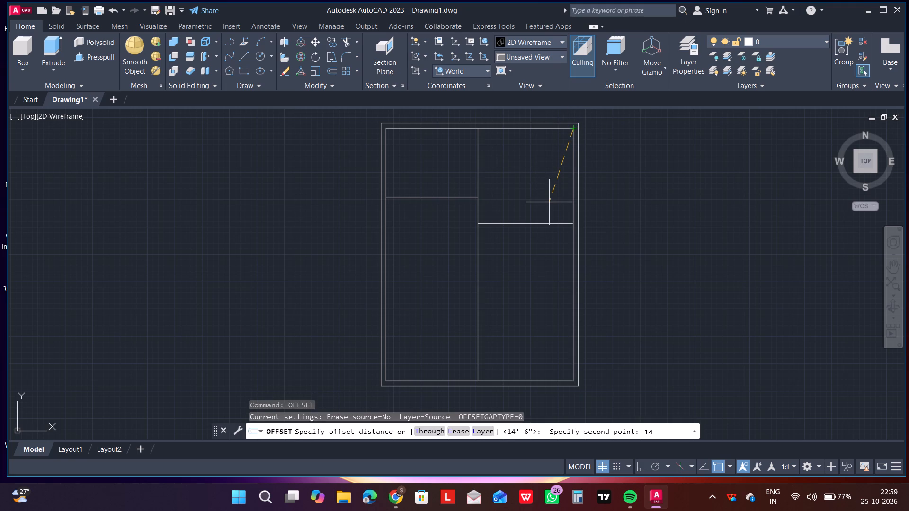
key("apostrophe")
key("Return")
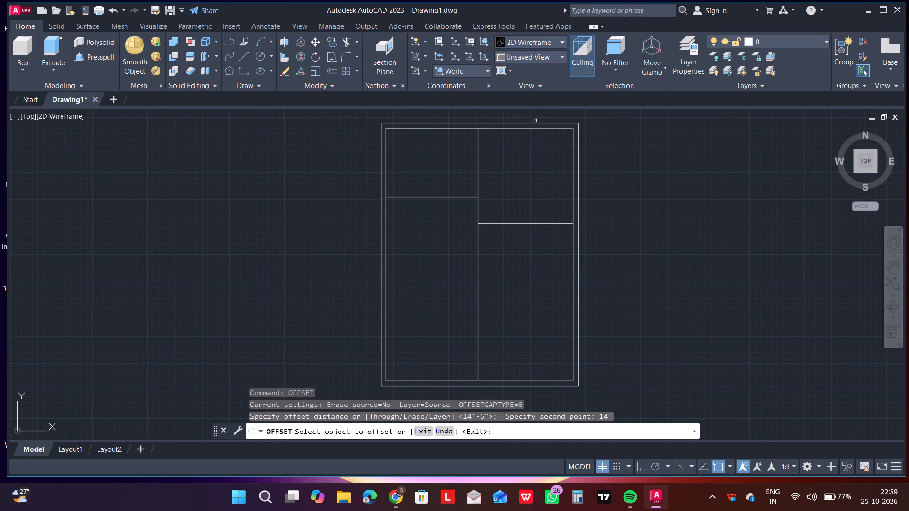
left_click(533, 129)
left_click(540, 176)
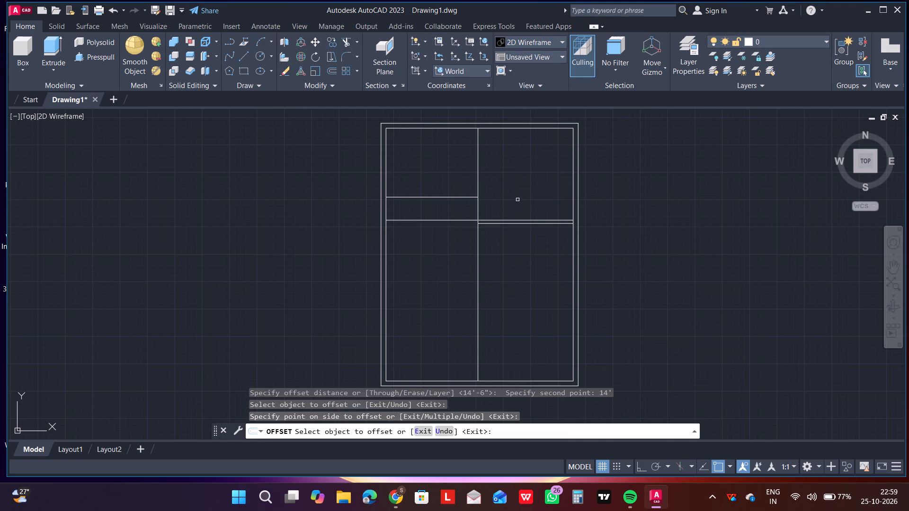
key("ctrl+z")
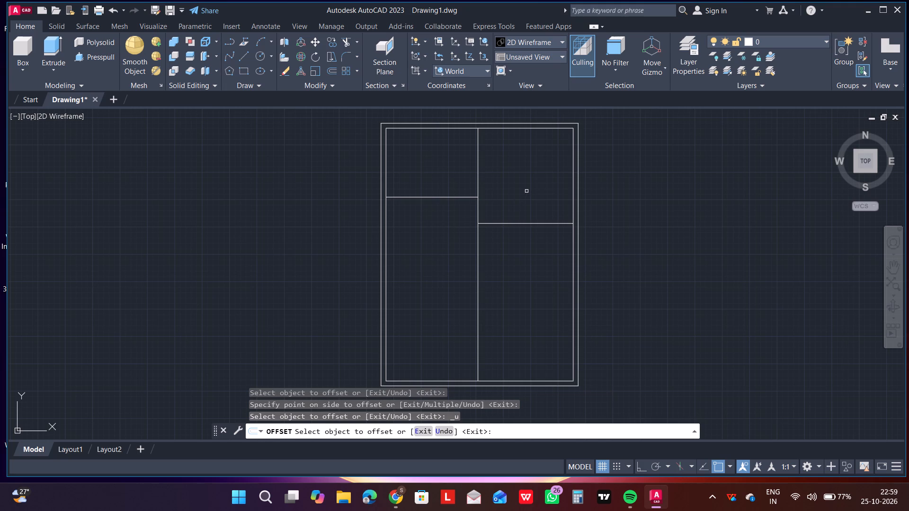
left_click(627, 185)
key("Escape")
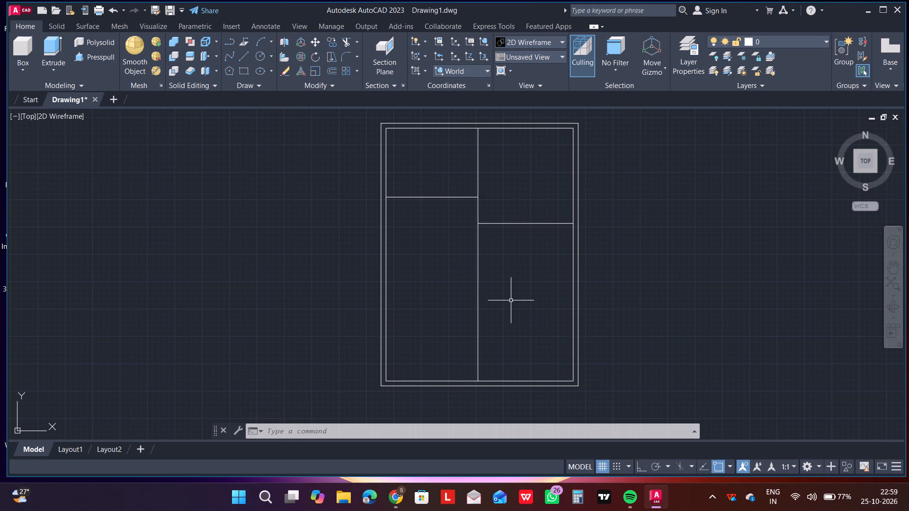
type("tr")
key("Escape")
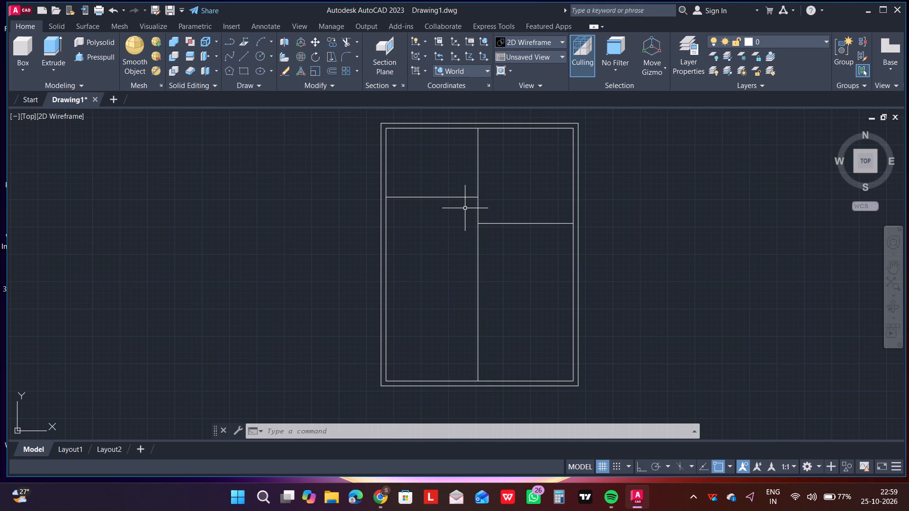
Offset the horizontal line between the left wall and the vertical divider downward by 10', using its divider end as the distance base point.
type("off")
key("Return")
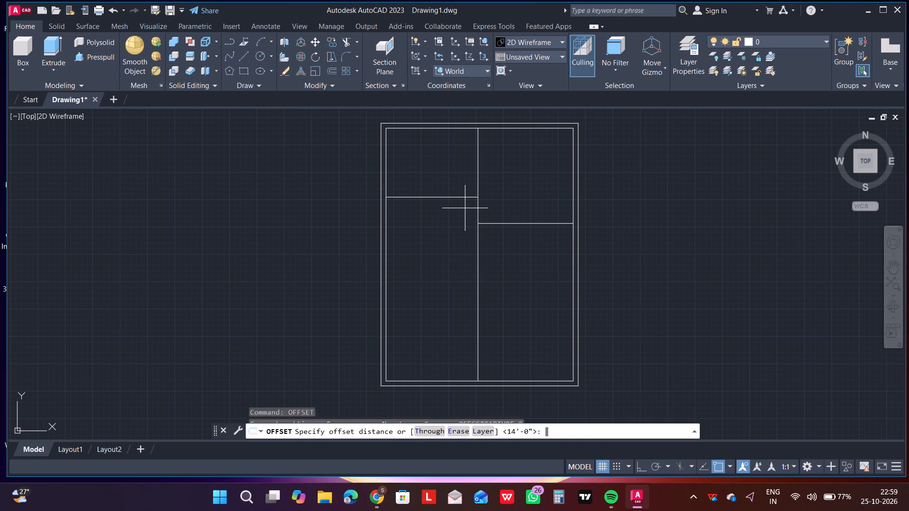
left_click(478, 195)
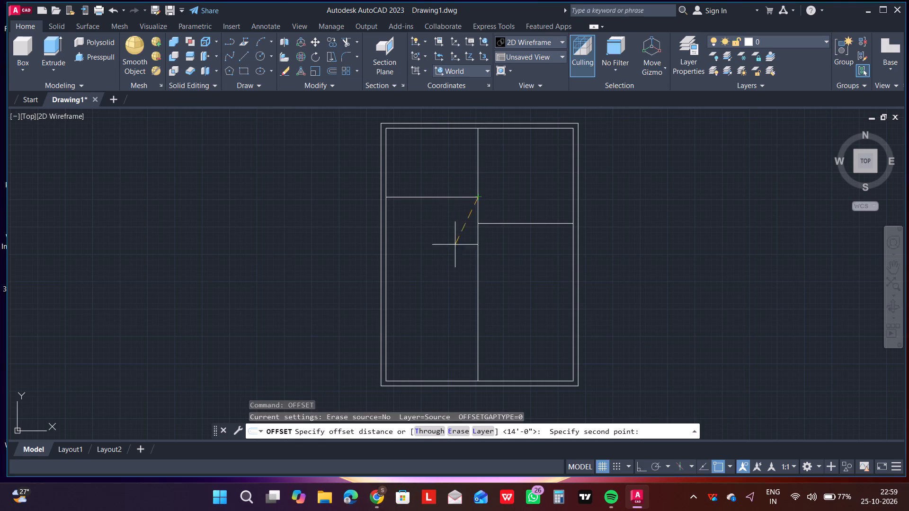
type("10'")
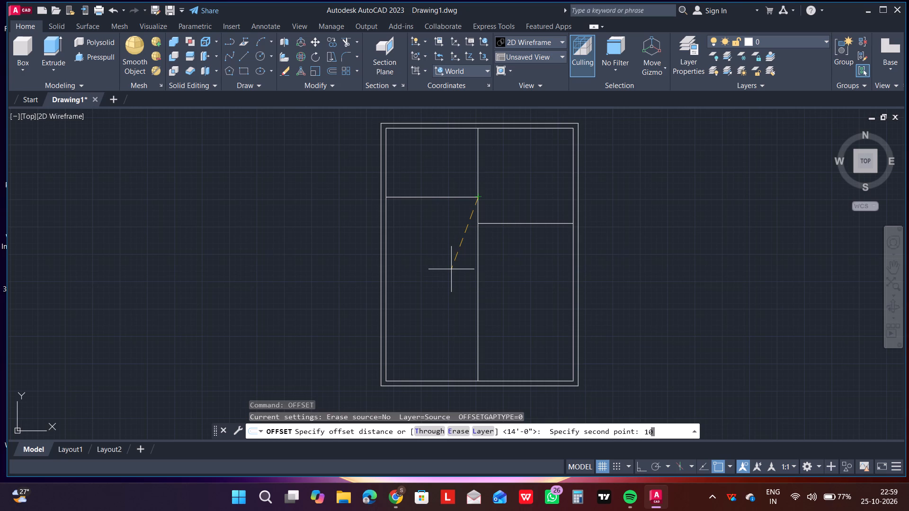
key("Return")
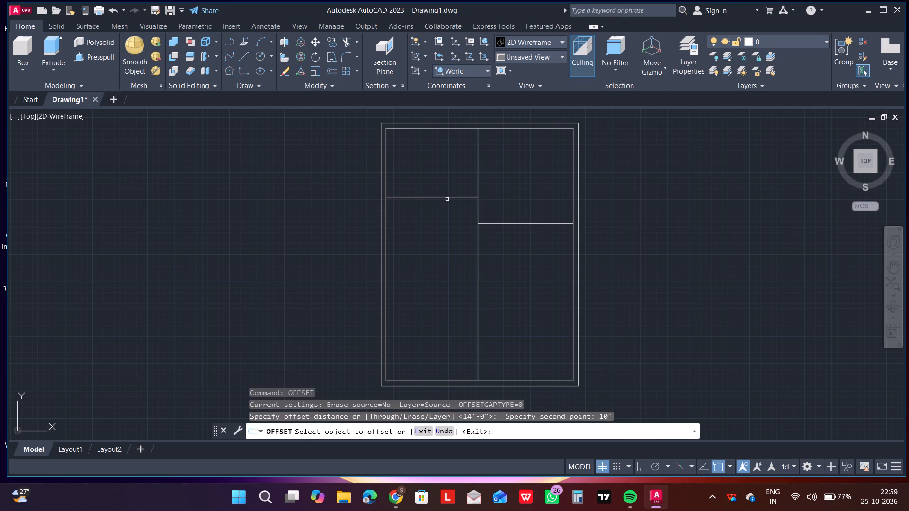
left_click(447, 198)
left_click(453, 230)
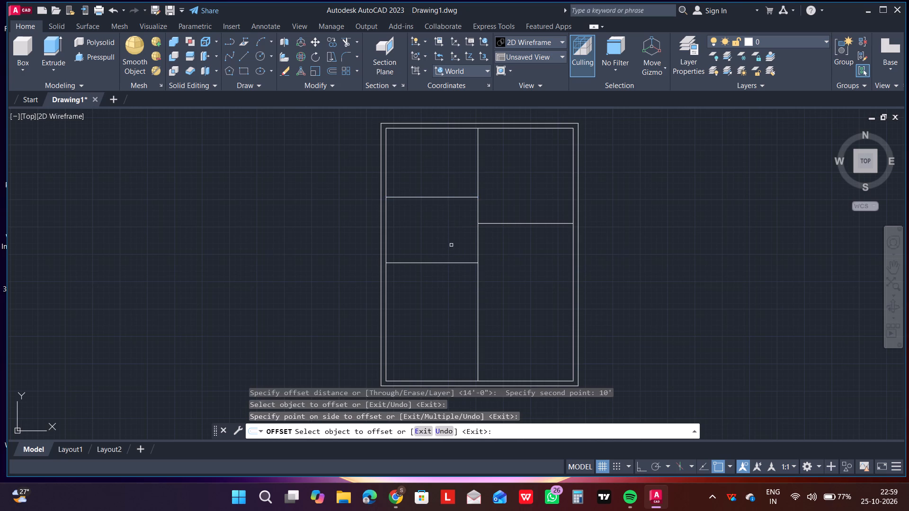
key("Return")
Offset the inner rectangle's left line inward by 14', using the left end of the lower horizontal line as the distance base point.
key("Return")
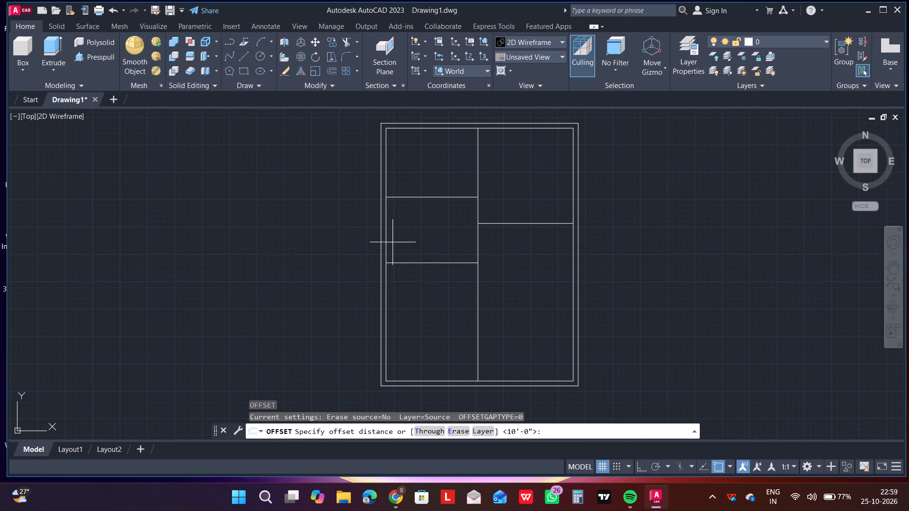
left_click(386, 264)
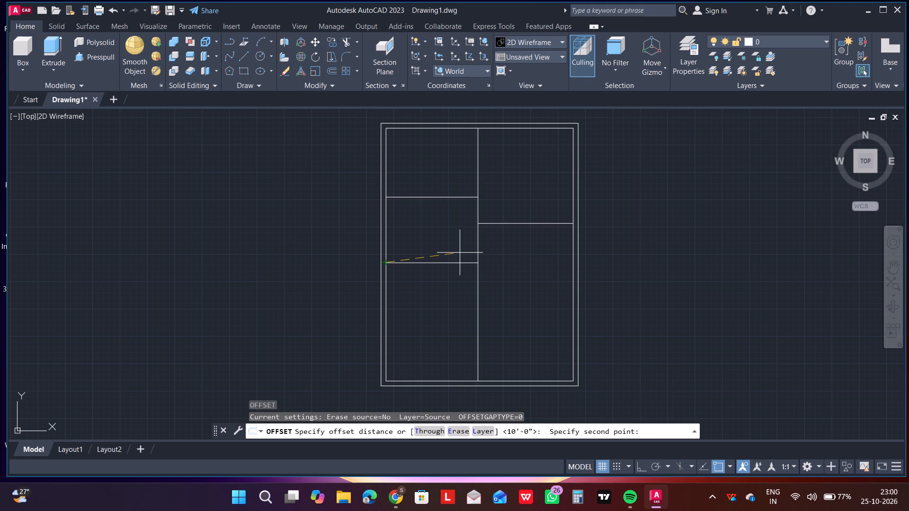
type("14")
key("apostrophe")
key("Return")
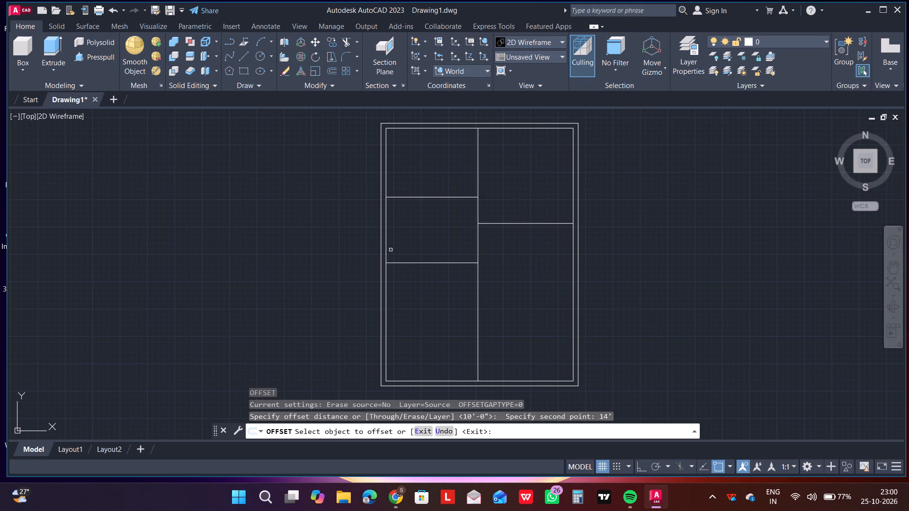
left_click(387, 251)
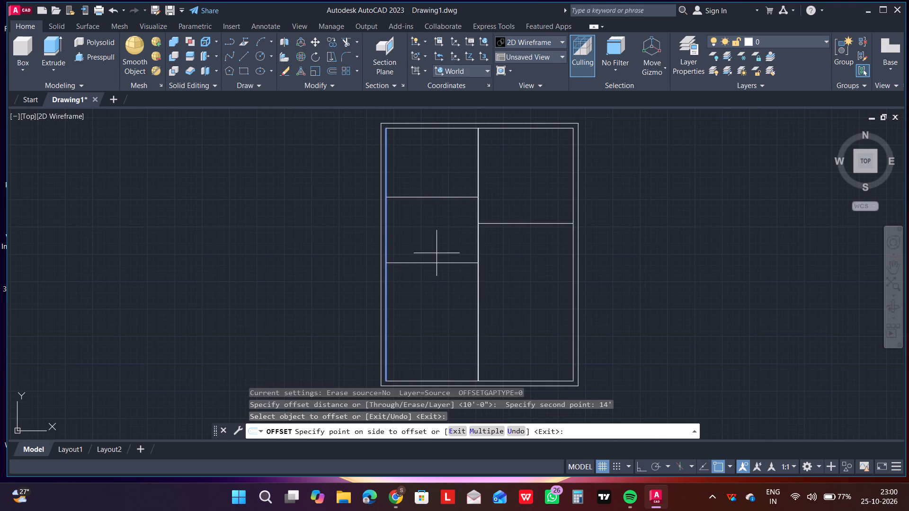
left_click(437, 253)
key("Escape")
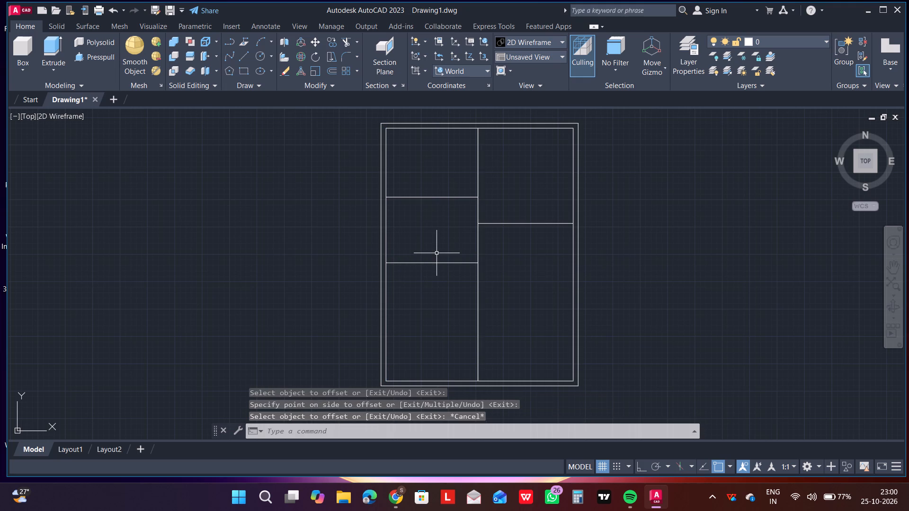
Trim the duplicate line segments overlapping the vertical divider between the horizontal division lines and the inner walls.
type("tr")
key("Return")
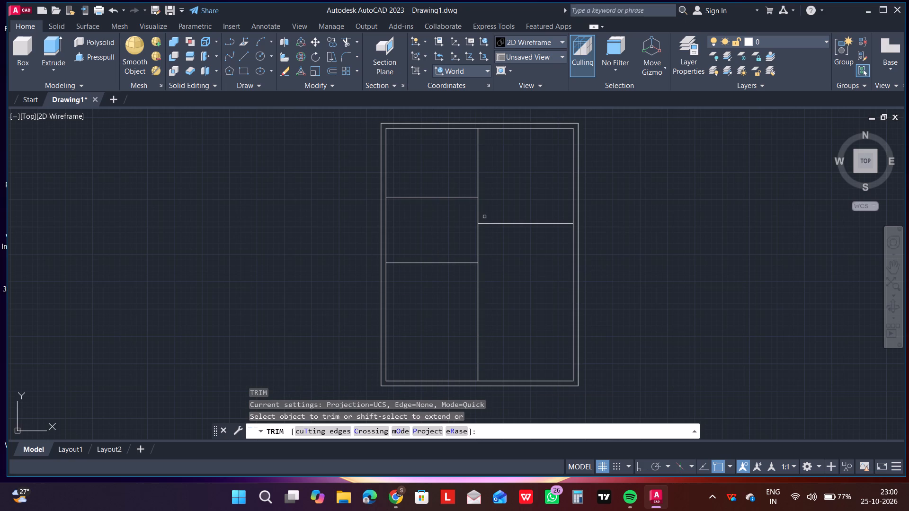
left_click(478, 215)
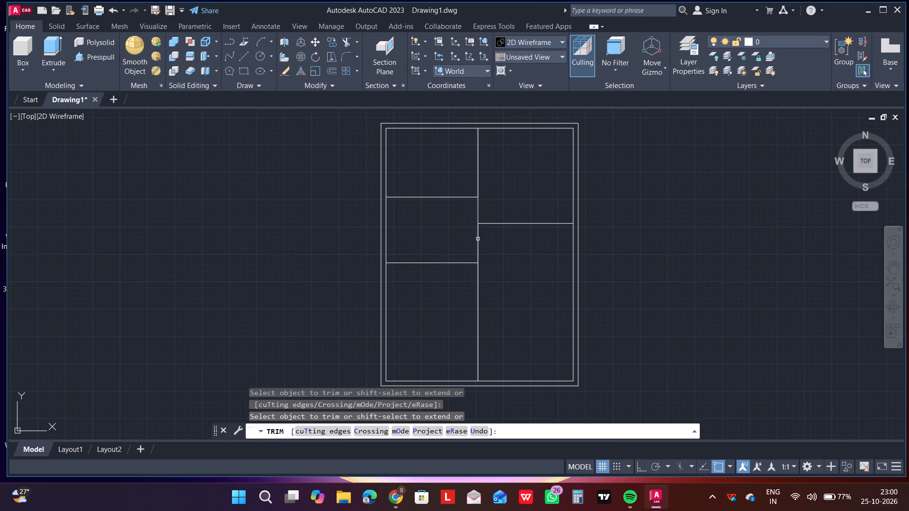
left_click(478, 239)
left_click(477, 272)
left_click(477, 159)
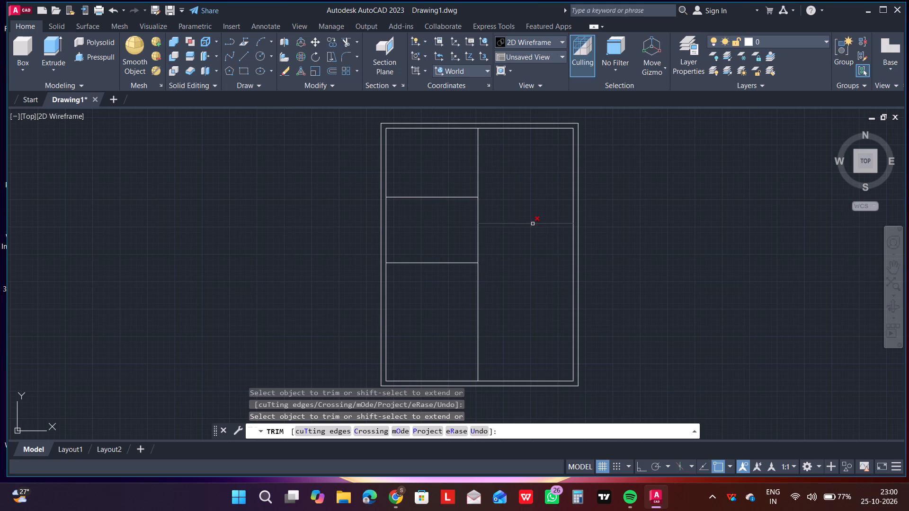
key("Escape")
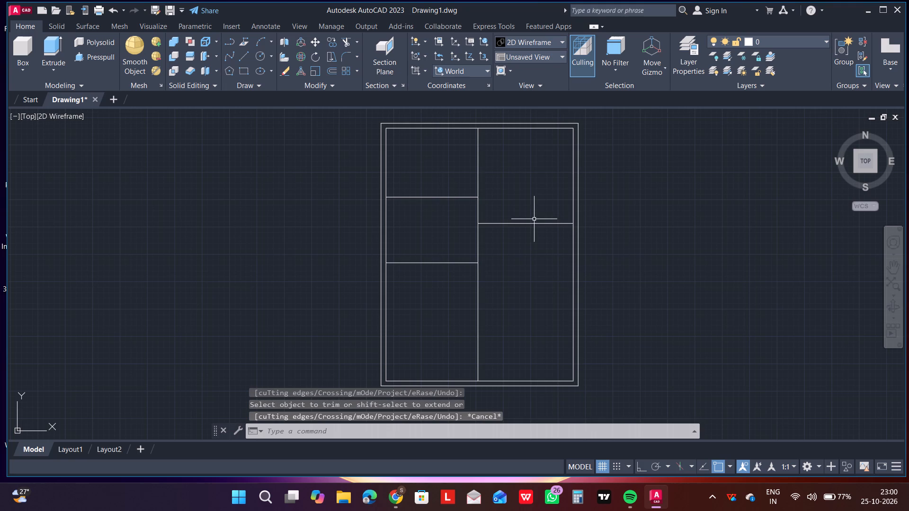
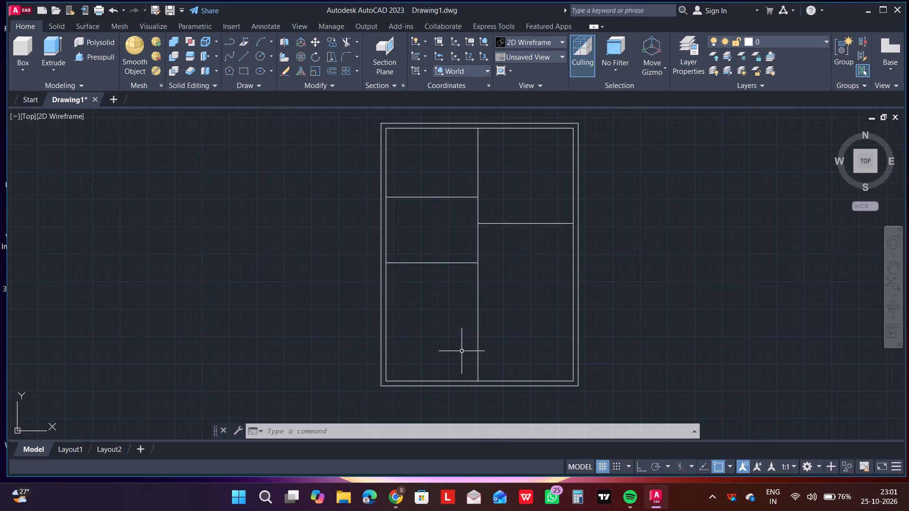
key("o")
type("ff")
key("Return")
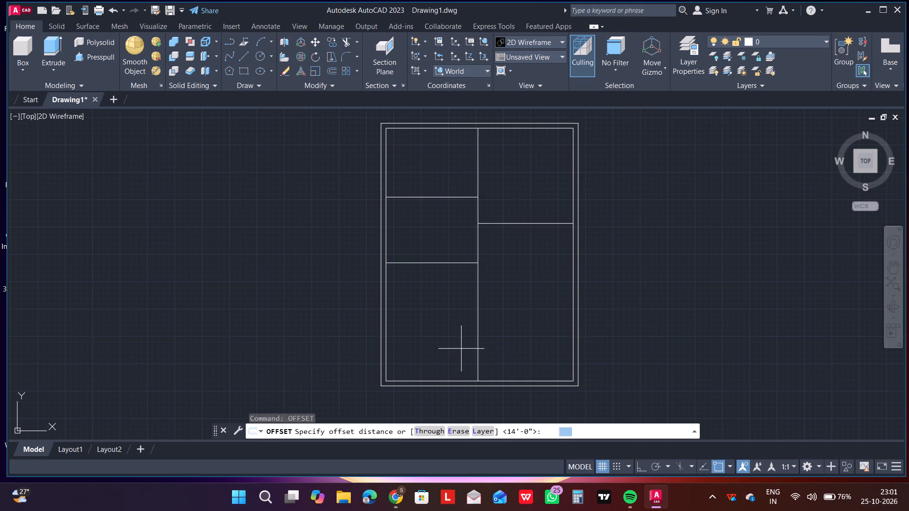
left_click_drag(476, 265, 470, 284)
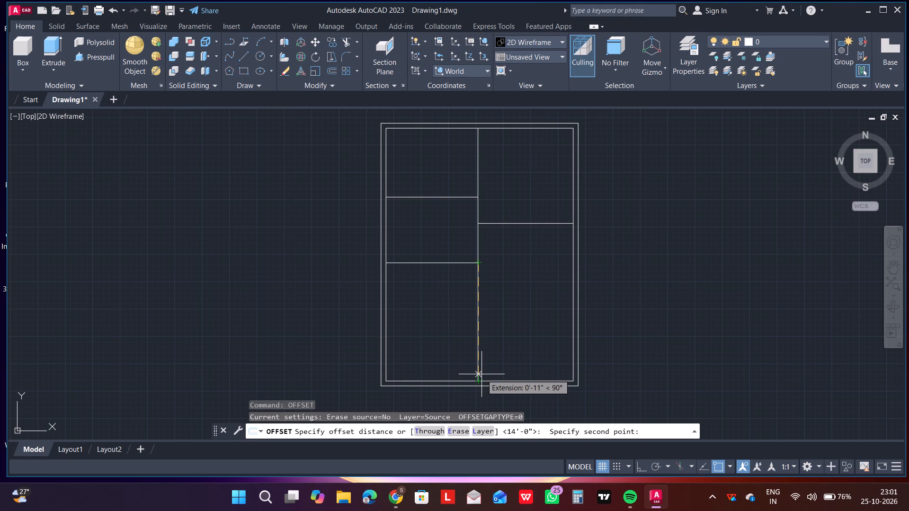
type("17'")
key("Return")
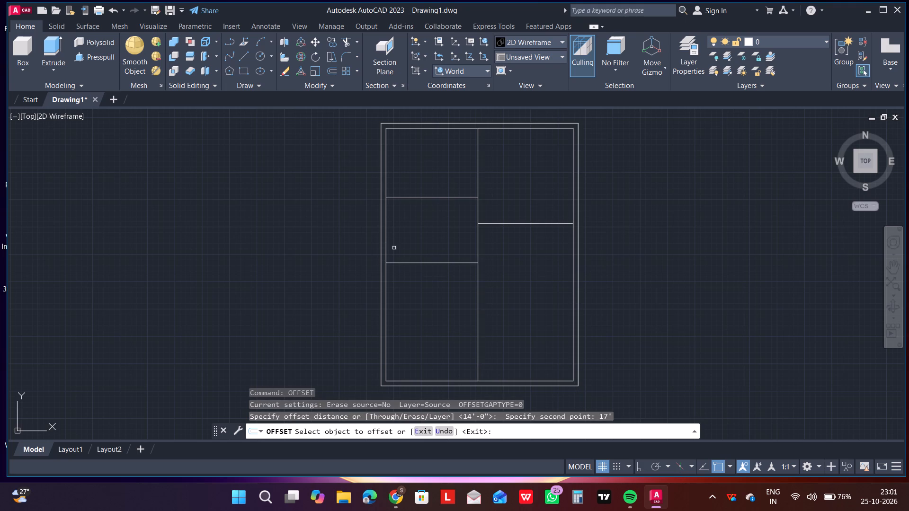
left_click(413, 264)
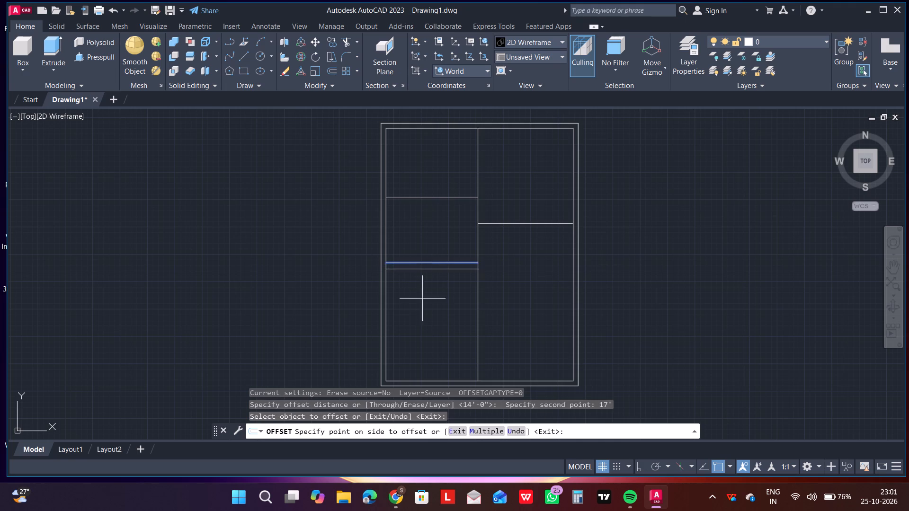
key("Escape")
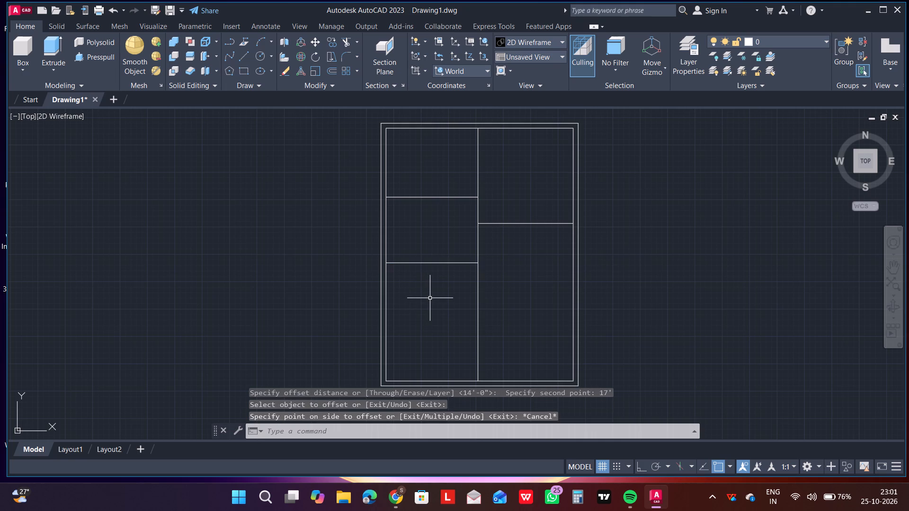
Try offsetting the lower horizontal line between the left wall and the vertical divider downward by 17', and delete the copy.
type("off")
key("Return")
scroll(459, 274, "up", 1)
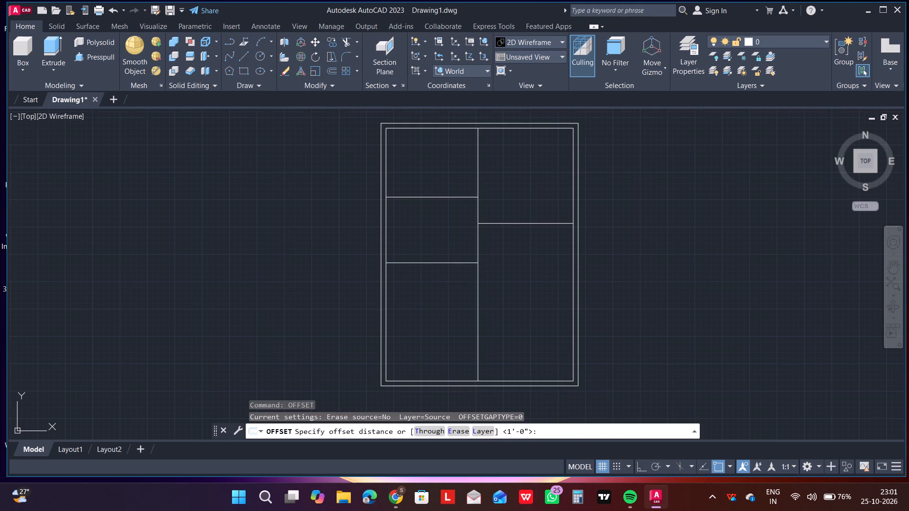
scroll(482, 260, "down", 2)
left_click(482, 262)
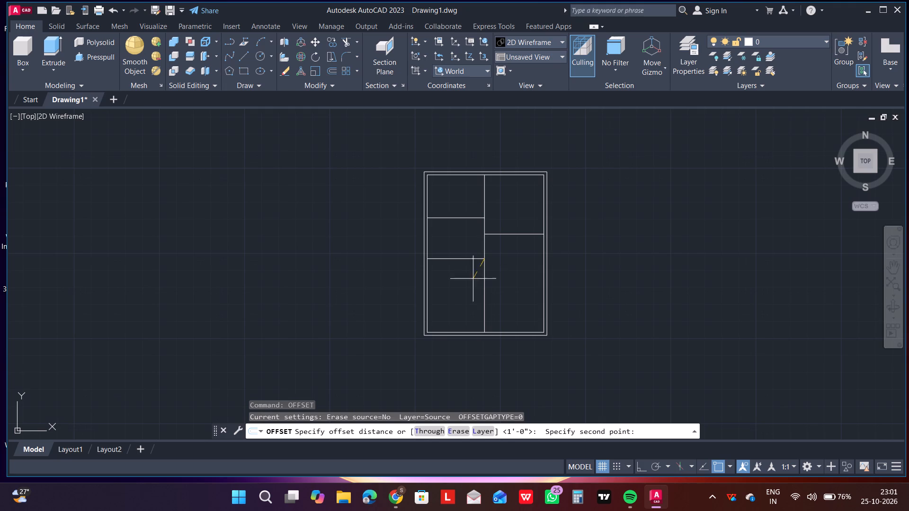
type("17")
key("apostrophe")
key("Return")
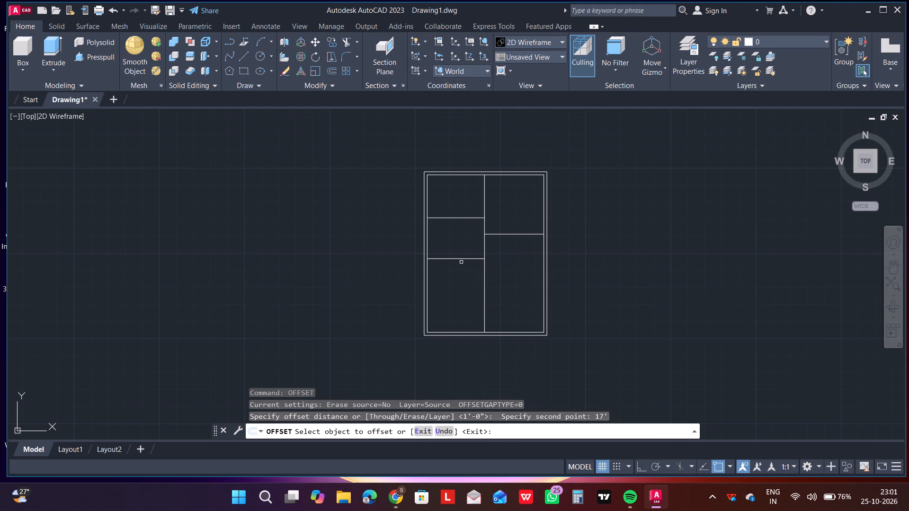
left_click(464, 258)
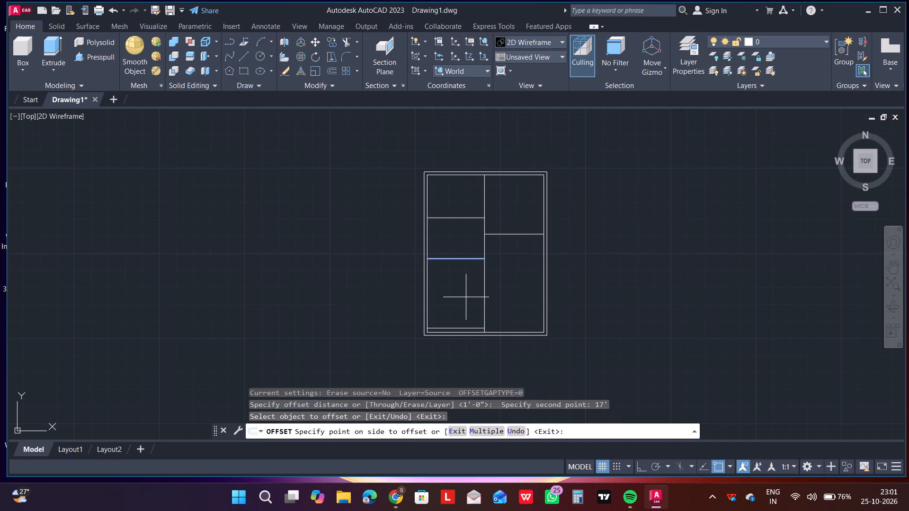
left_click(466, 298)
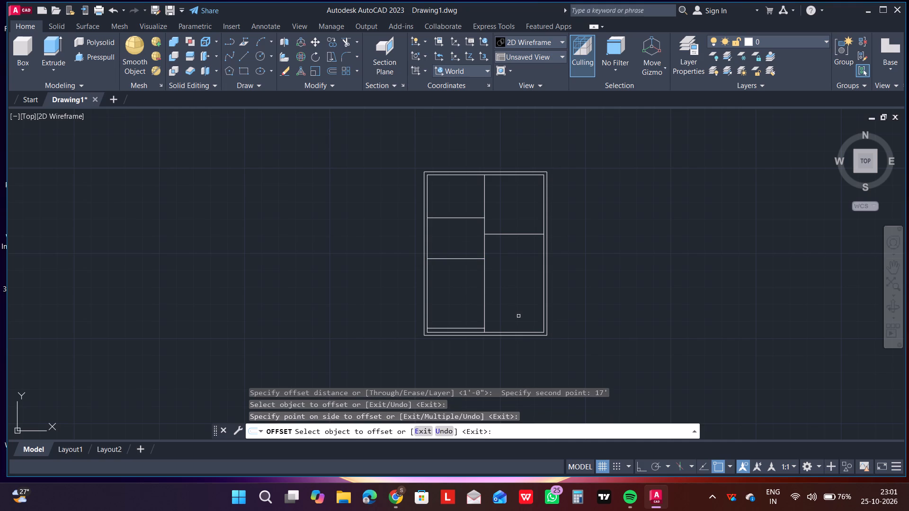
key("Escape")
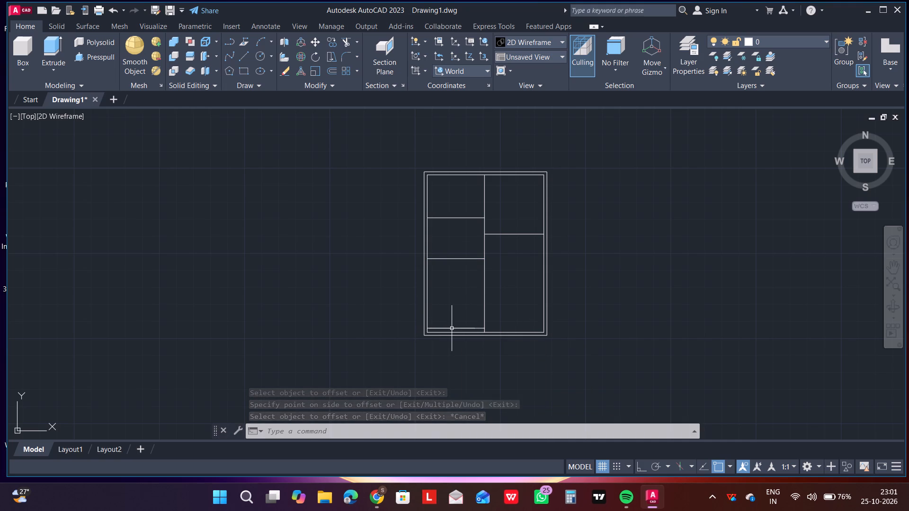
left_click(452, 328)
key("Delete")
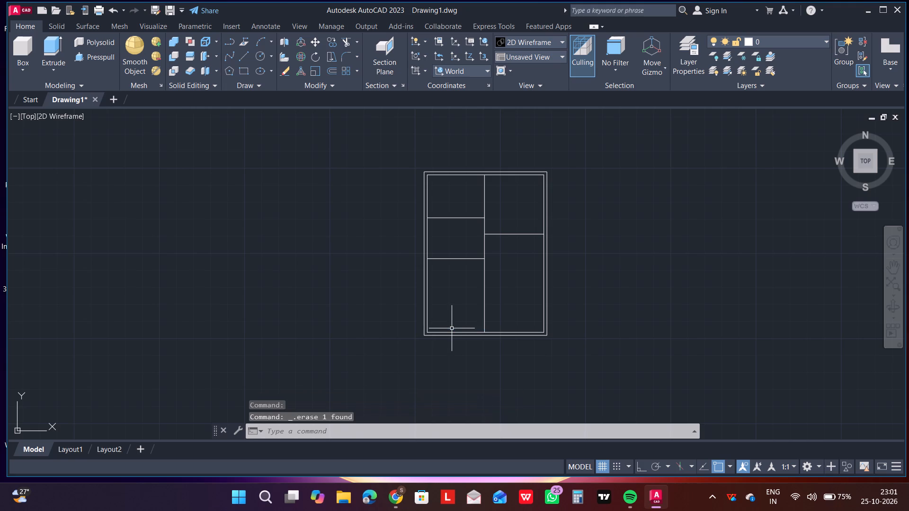
Add a vertical linear dimension for the upper-left room's inner depth, placed outside the left wall.
scroll(518, 285, "down", 1)
scroll(532, 255, "up", 3)
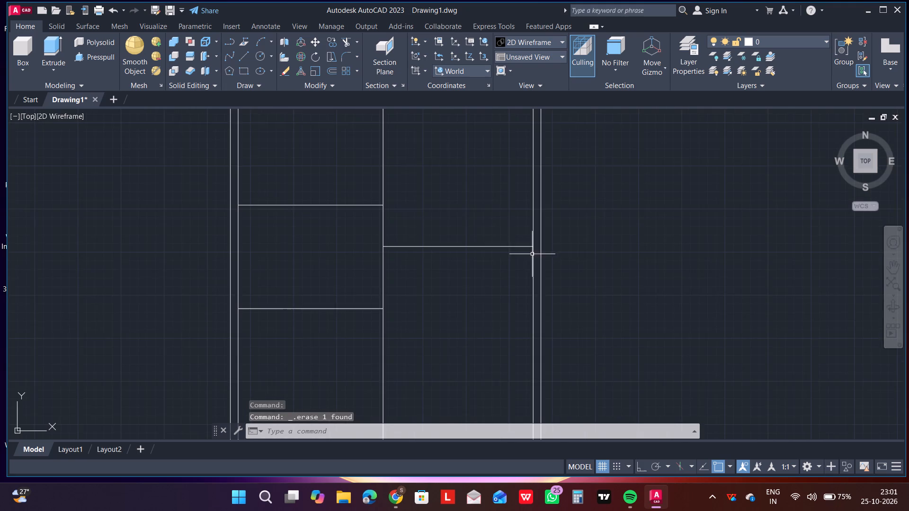
scroll(488, 249, "down", 1)
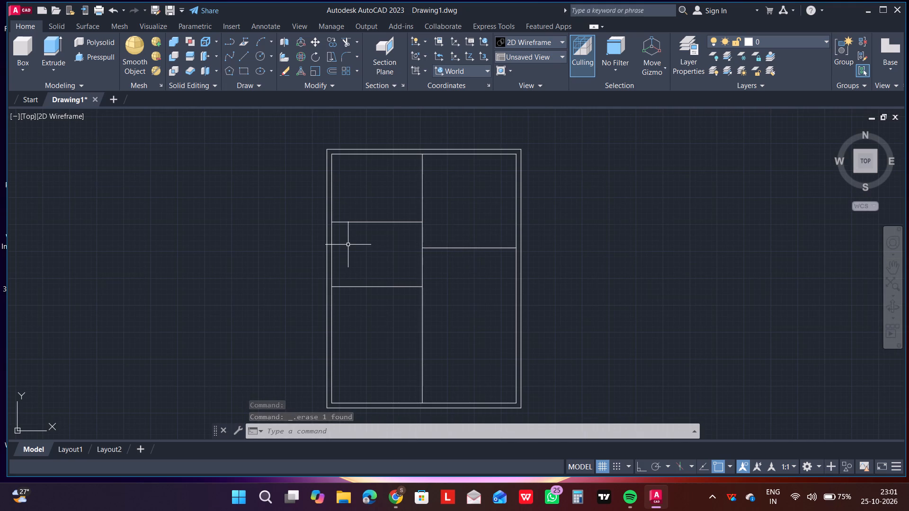
type("dim")
key("l")
key("Return")
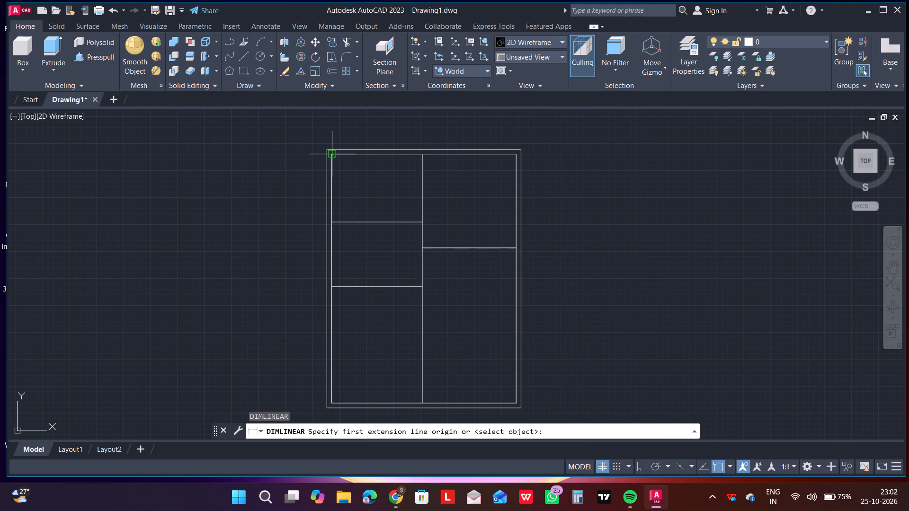
left_click_drag(330, 155, 330, 170)
left_click_drag(334, 224, 330, 227)
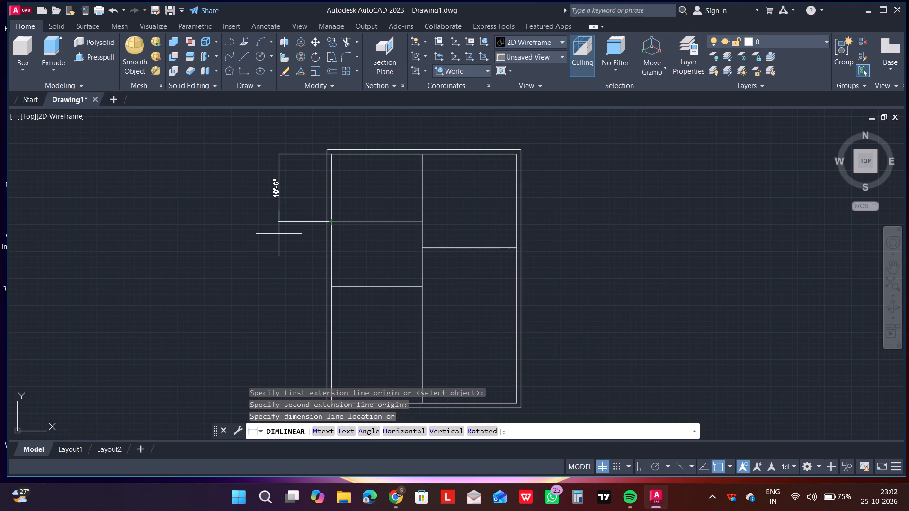
left_click(279, 234)
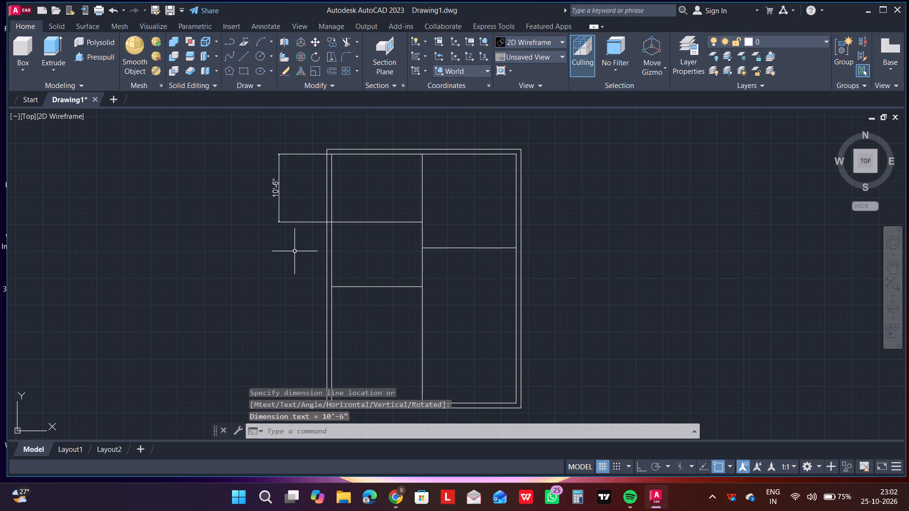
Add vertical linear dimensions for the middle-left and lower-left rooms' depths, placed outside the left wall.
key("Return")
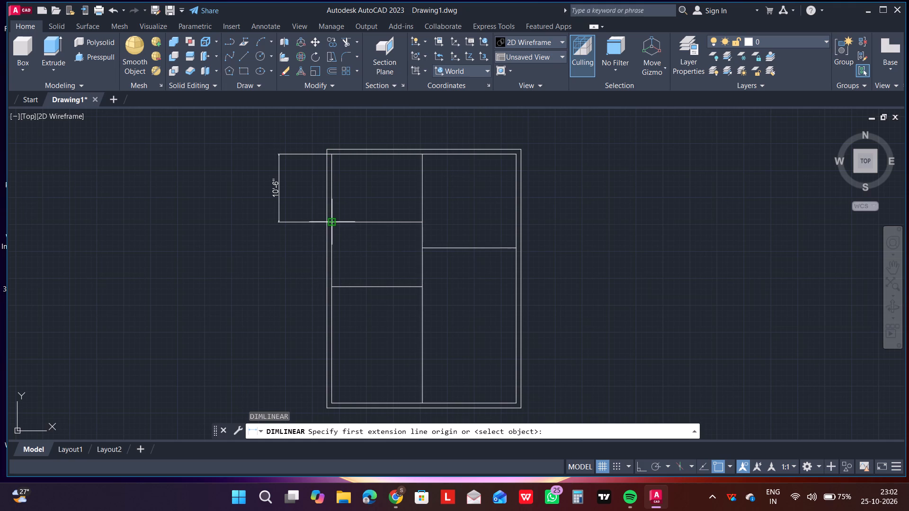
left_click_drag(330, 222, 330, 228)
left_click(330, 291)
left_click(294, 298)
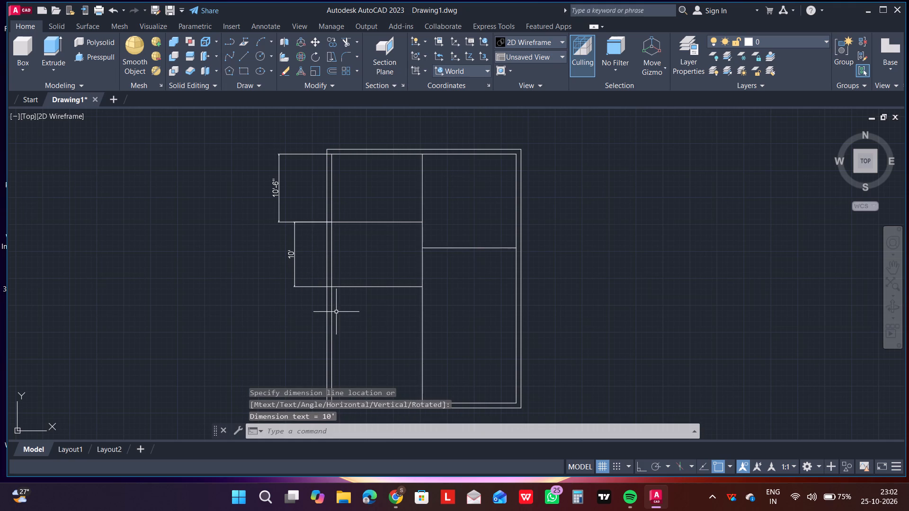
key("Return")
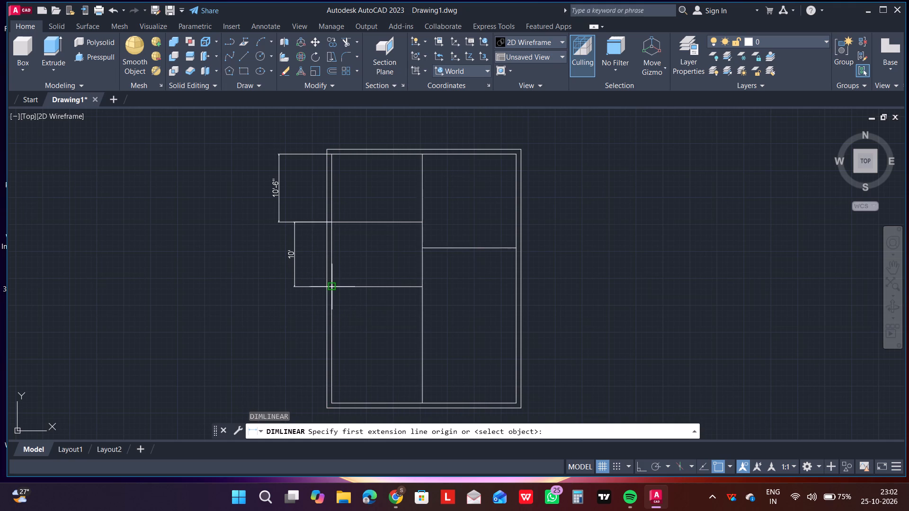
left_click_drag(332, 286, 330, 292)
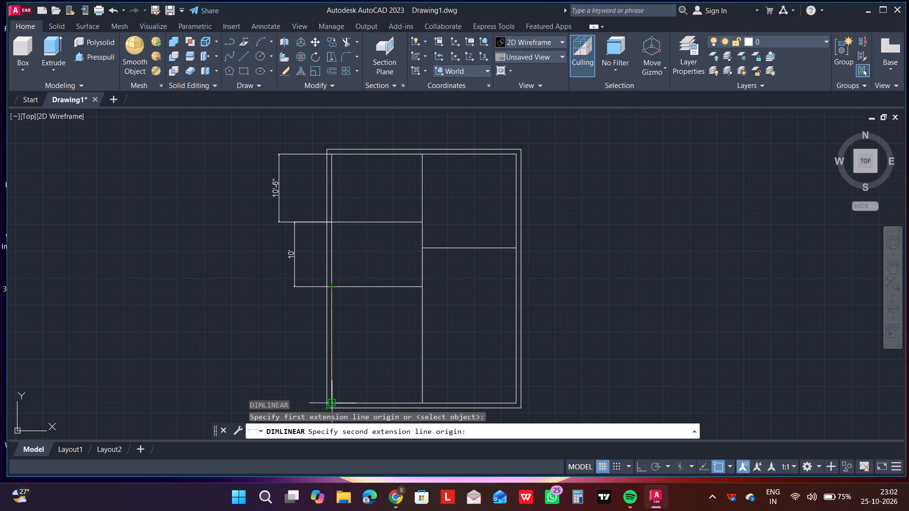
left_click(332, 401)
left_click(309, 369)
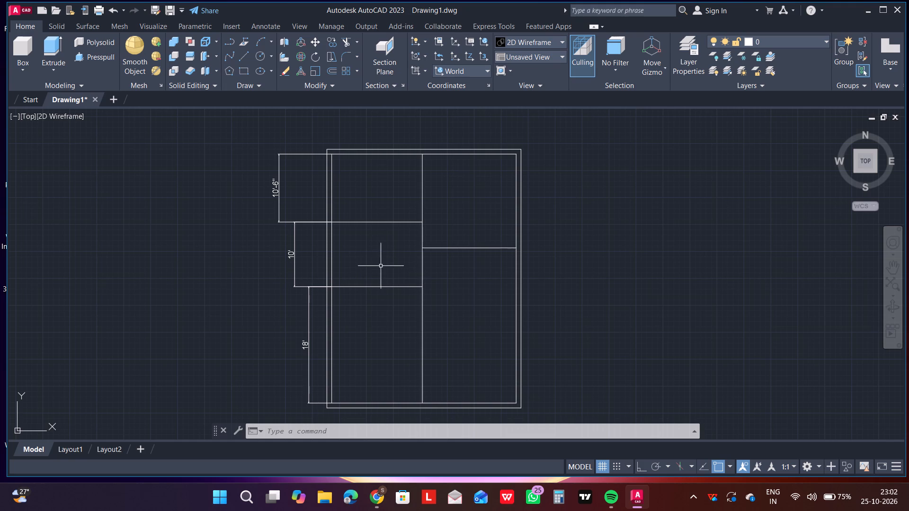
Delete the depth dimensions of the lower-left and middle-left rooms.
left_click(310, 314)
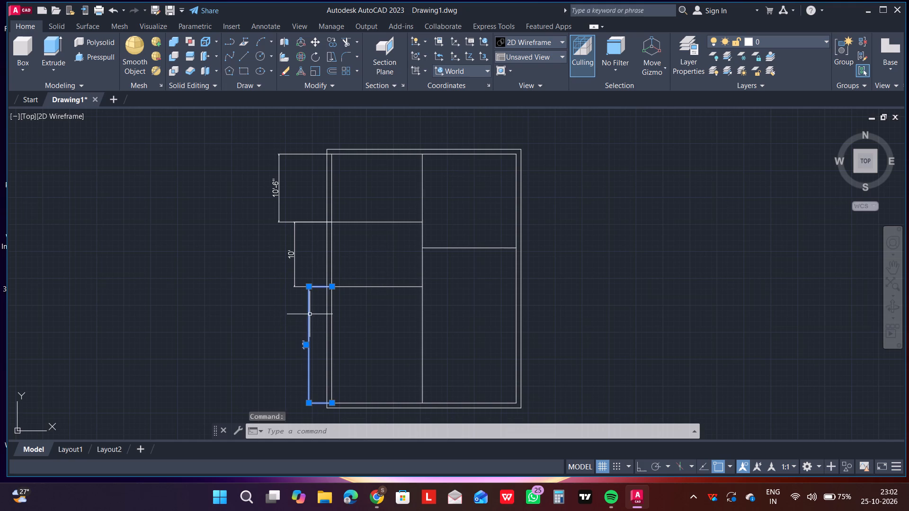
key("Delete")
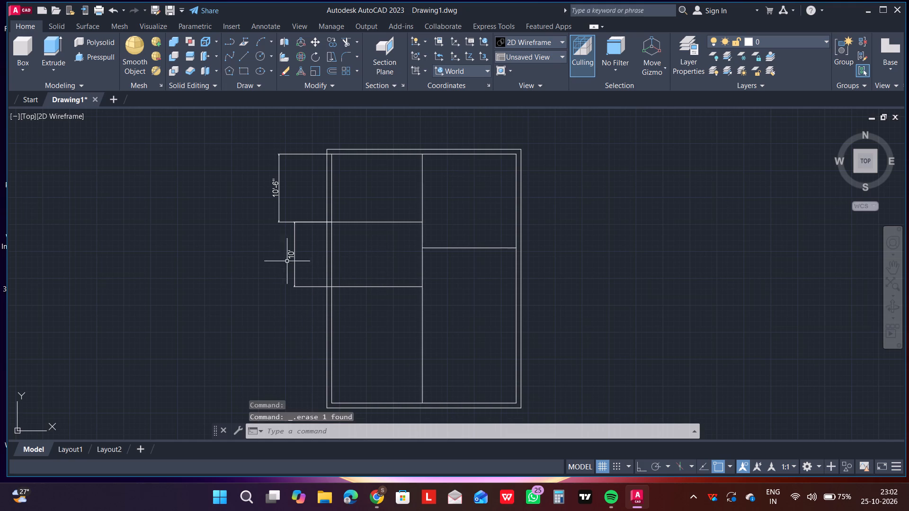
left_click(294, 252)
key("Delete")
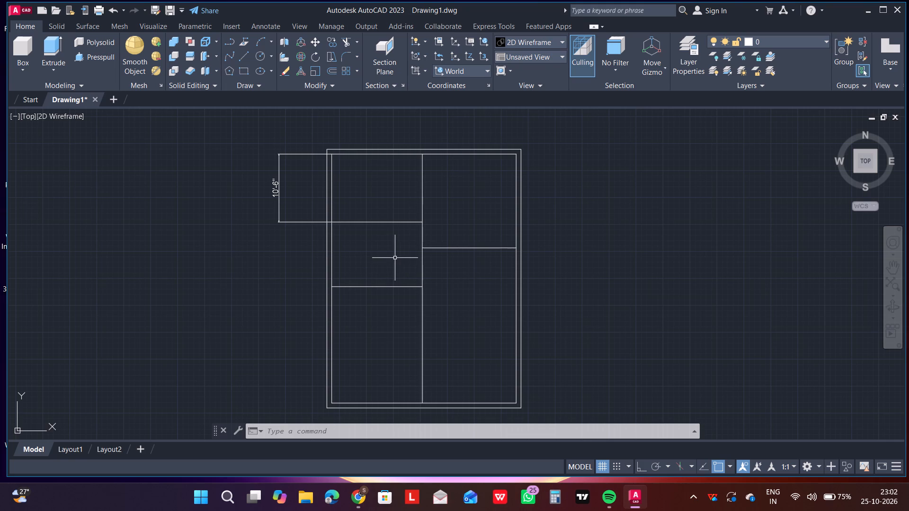
Offset the upper-left room's bottom line downward by 6", using its divider end as the distance base point.
type("of")
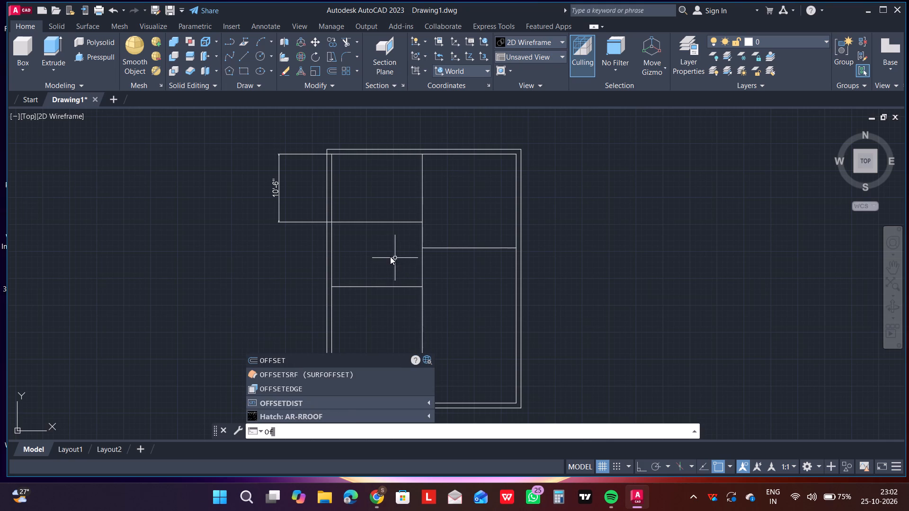
key("f")
key("Return")
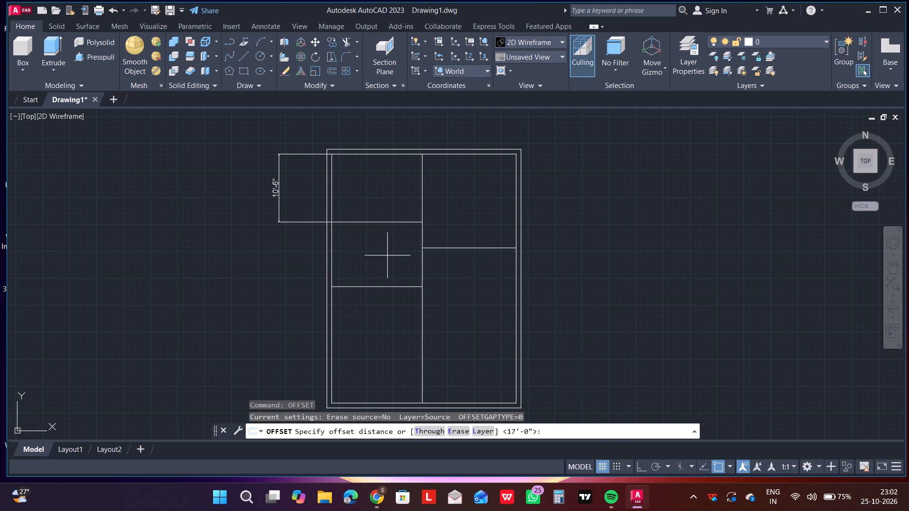
left_click_drag(420, 223, 396, 246)
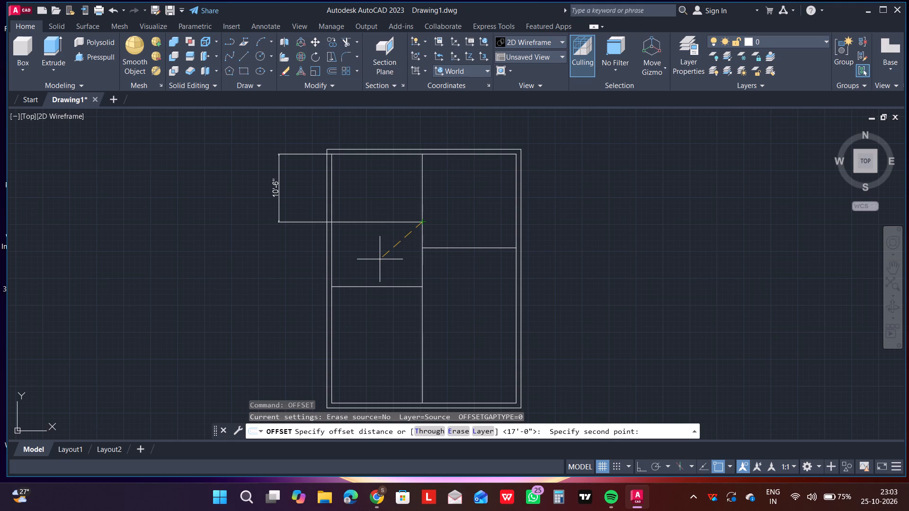
type("6'")
key("BackSpace")
key("shift+quotedbl")
key("Return")
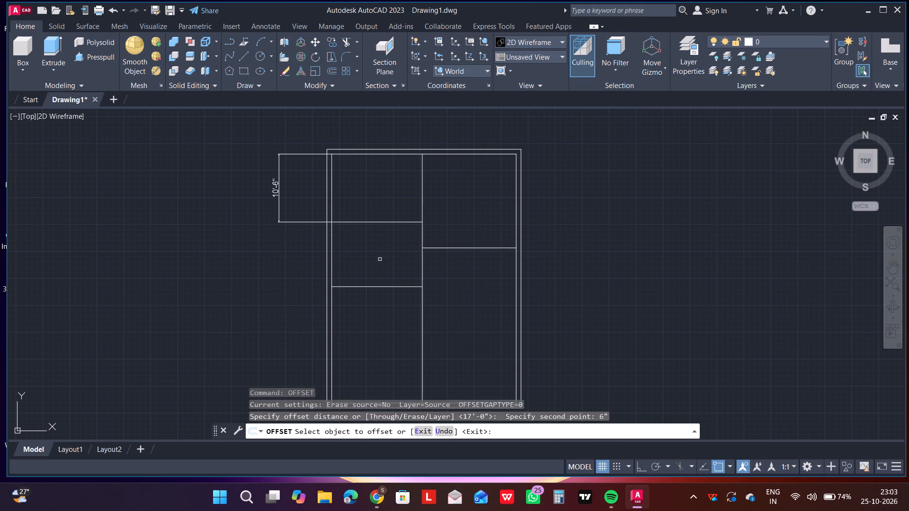
left_click(381, 223)
left_click(383, 243)
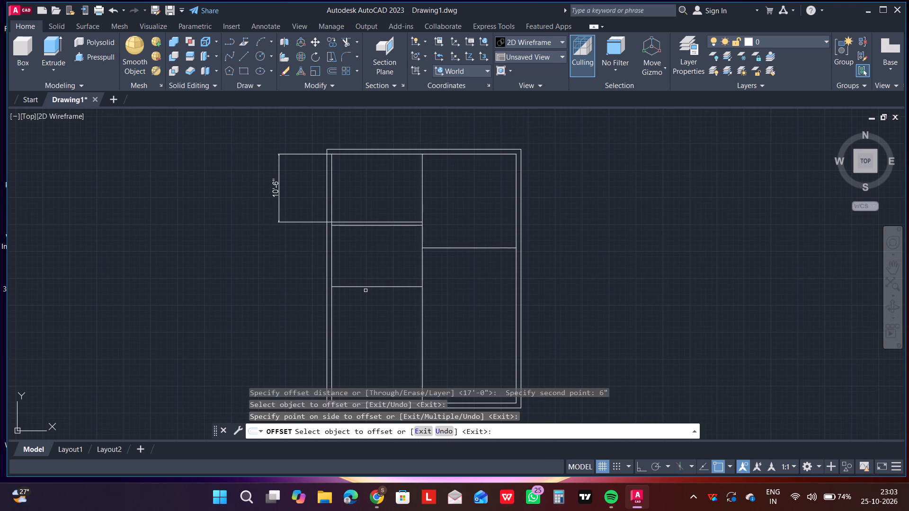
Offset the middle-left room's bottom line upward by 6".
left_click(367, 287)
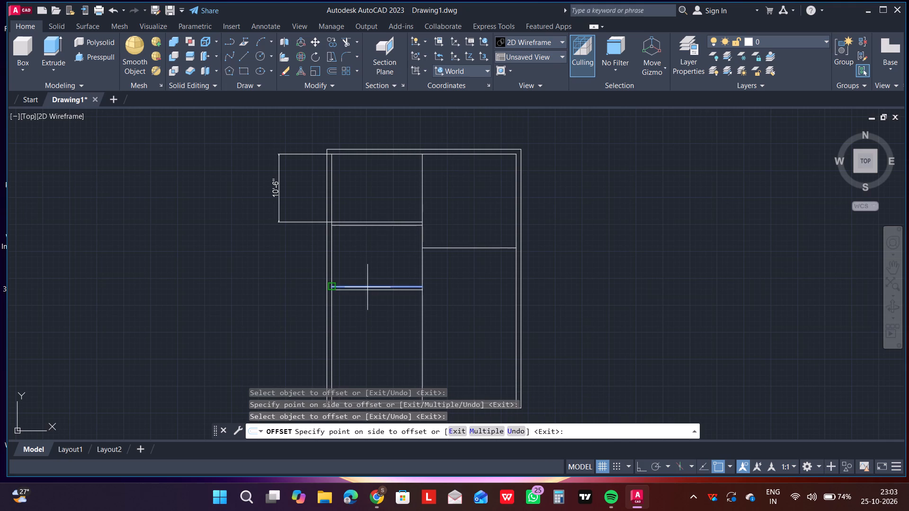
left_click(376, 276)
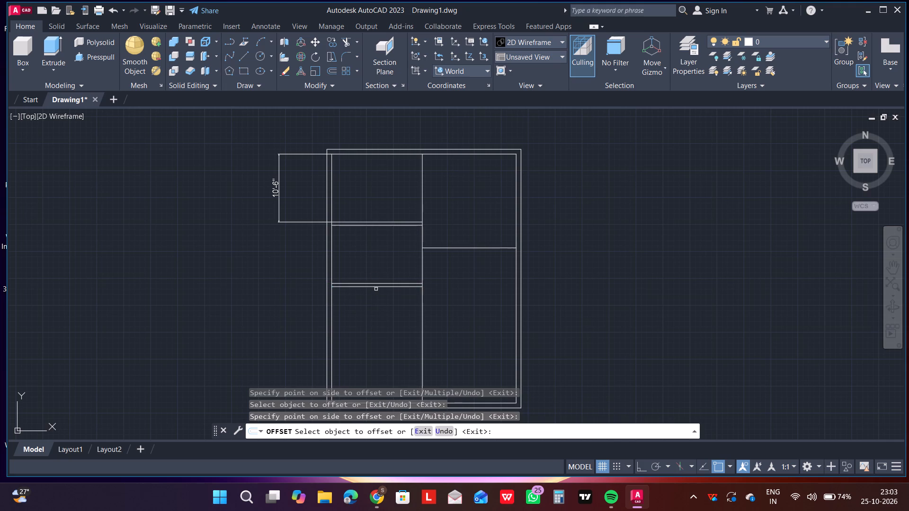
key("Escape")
Trim away both closely spaced partition lines between the middle-left and lower-left rooms with a fence across them.
type("tr")
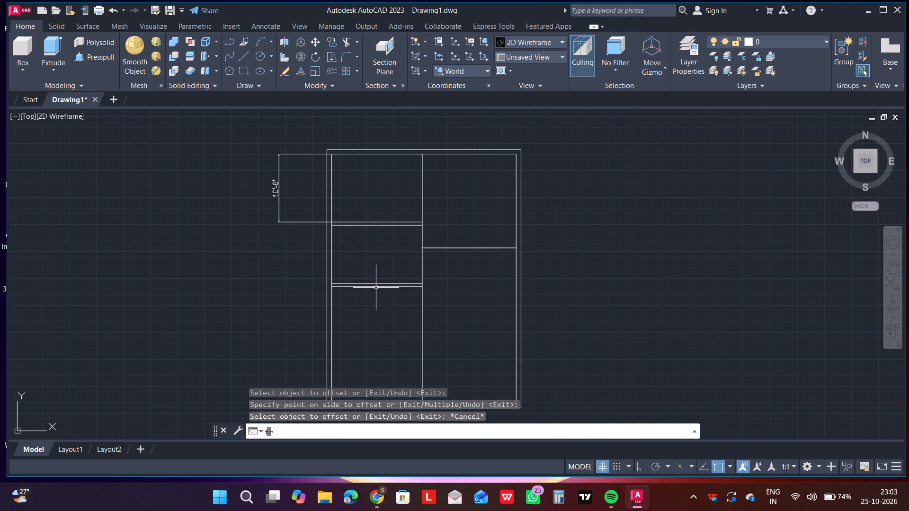
key("Return")
left_click_drag(378, 263, 379, 275)
left_click(395, 324)
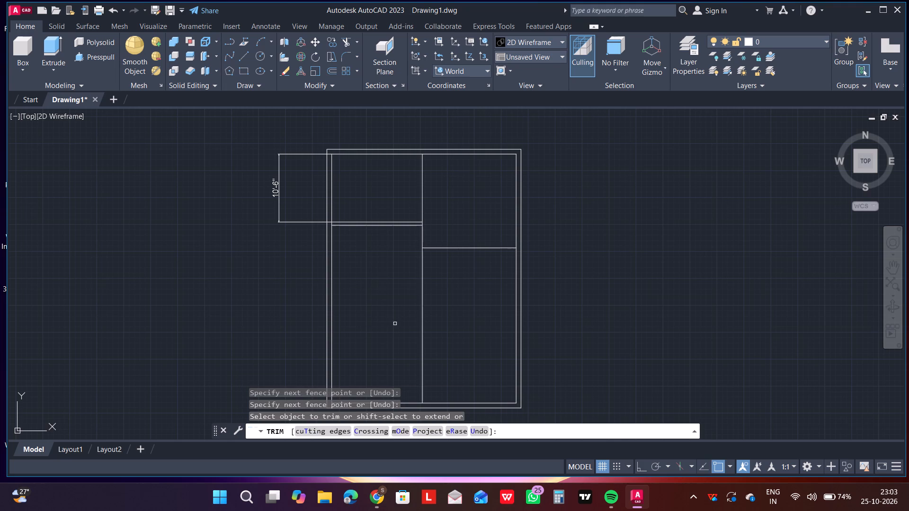
left_click(400, 322)
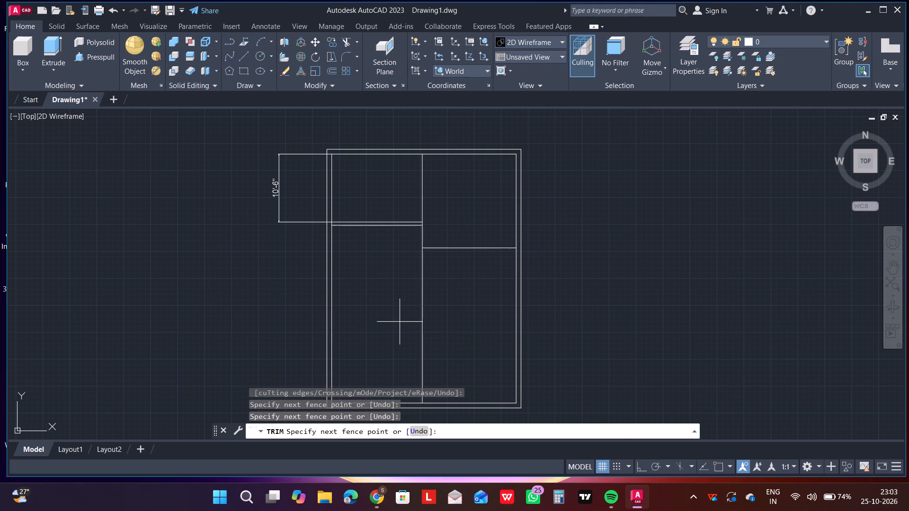
key("Escape")
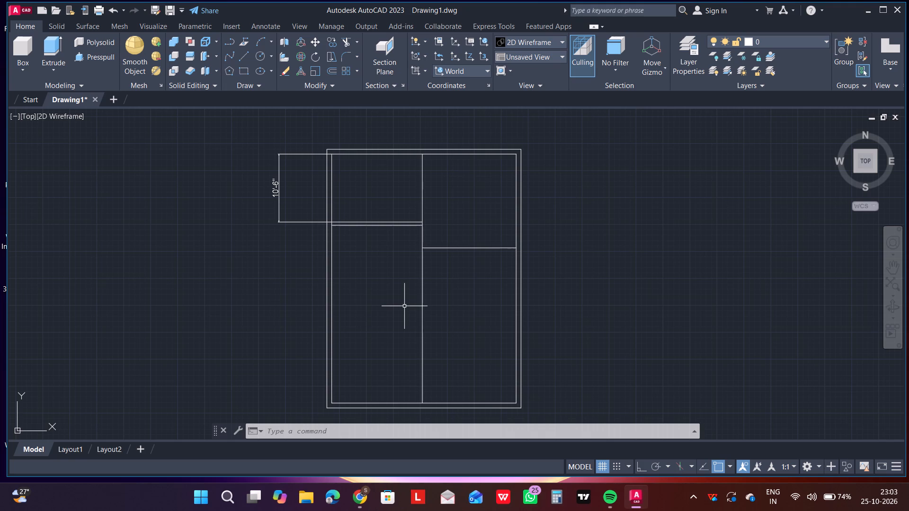
Offset the lower line of the upper-left room's partition downward by 10', using its divider end as the distance base point.
type("off")
key("Return")
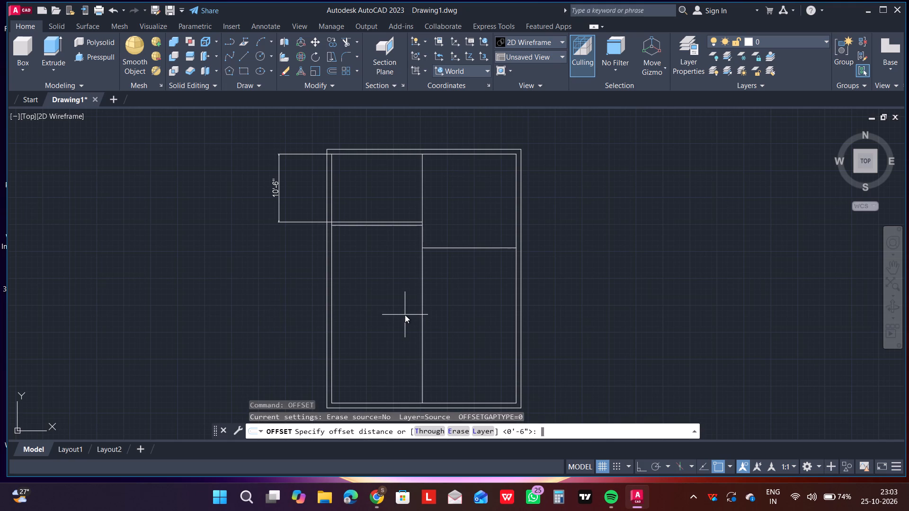
left_click(421, 222)
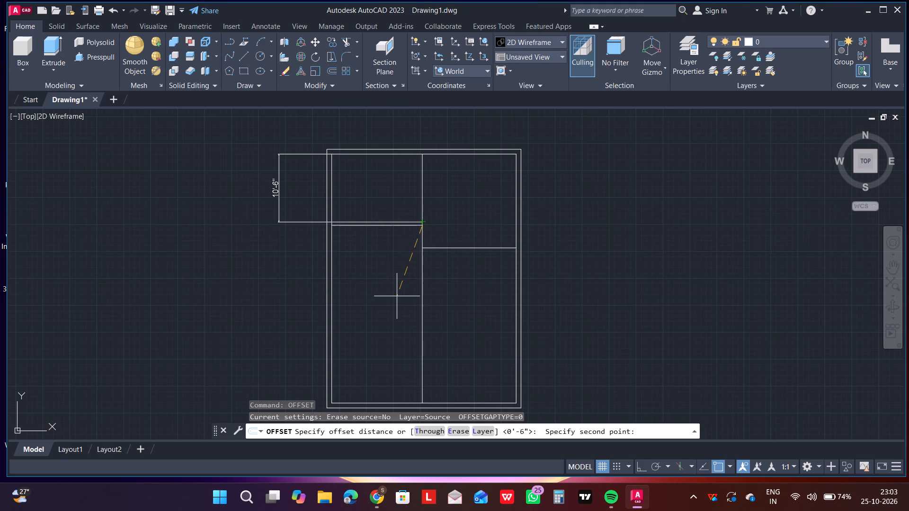
type("10'")
key("Return")
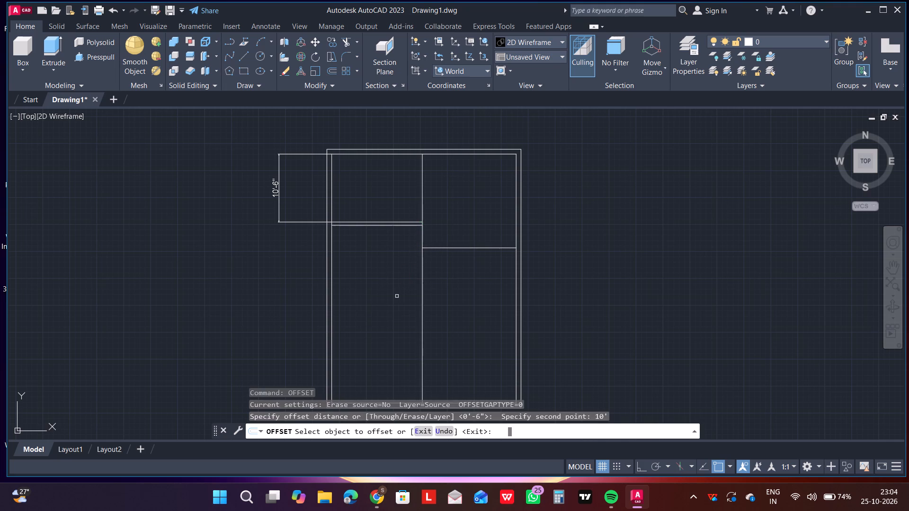
left_click(374, 225)
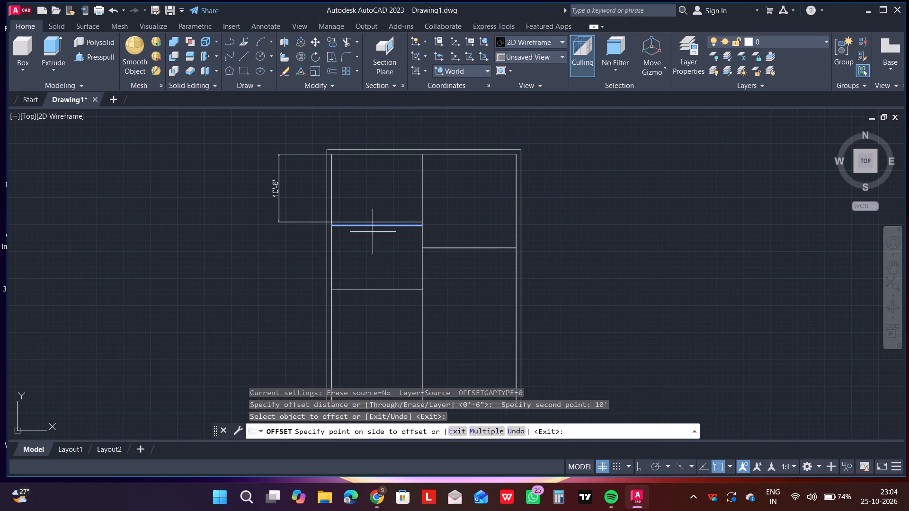
left_click(379, 273)
key("Return")
Offset the middle-left room's new bottom line downward by 6" to form the partition above the lower-left room.
key("Return")
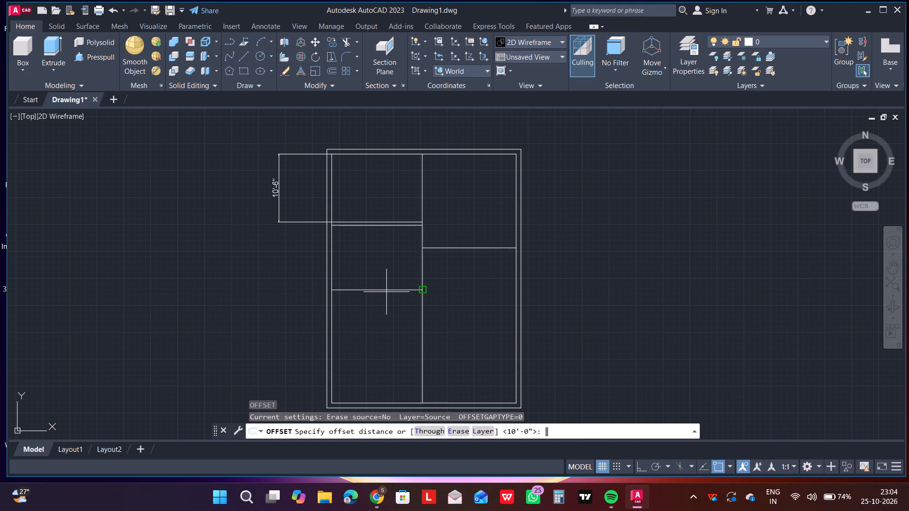
key("Escape")
key("Return")
left_click_drag(423, 291, 419, 296)
type("6\"")
key("Return")
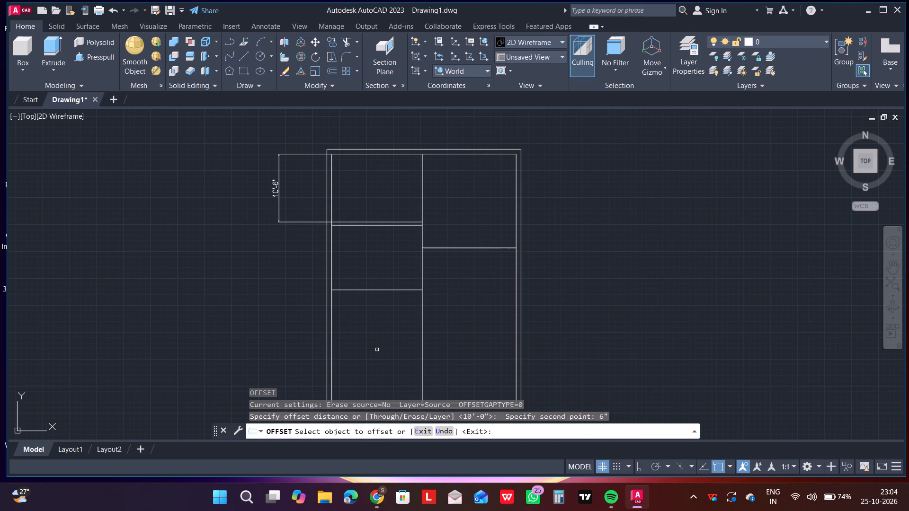
left_click(385, 290)
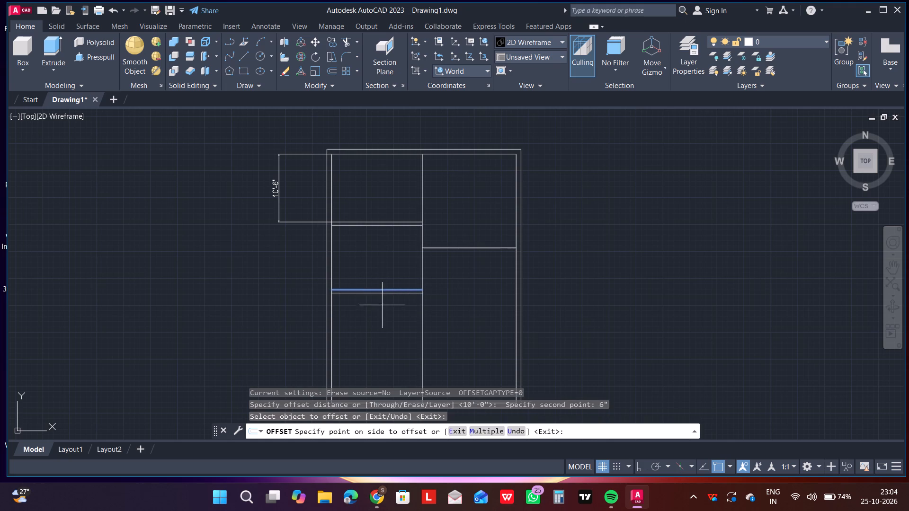
left_click(382, 312)
key("Return")
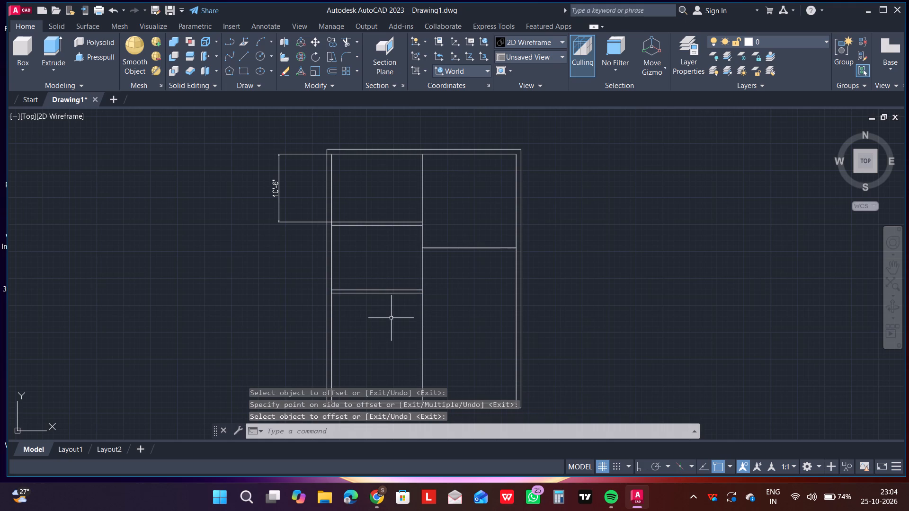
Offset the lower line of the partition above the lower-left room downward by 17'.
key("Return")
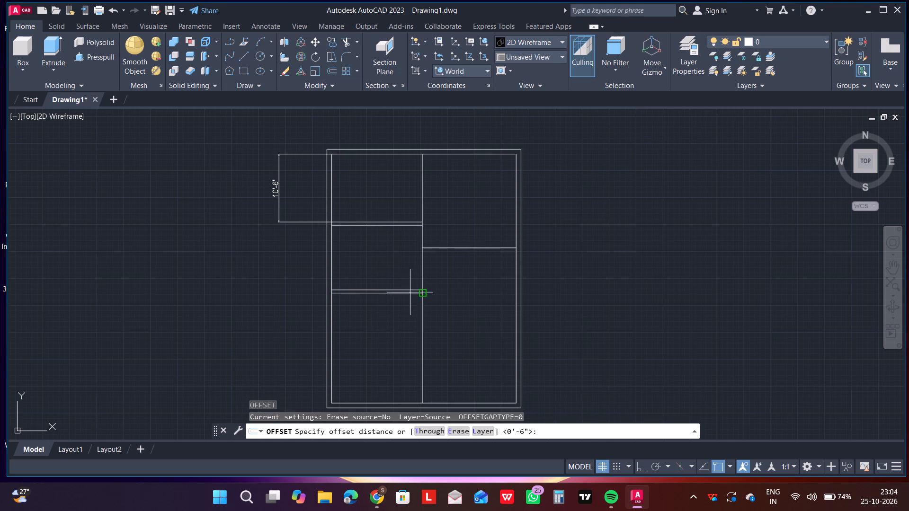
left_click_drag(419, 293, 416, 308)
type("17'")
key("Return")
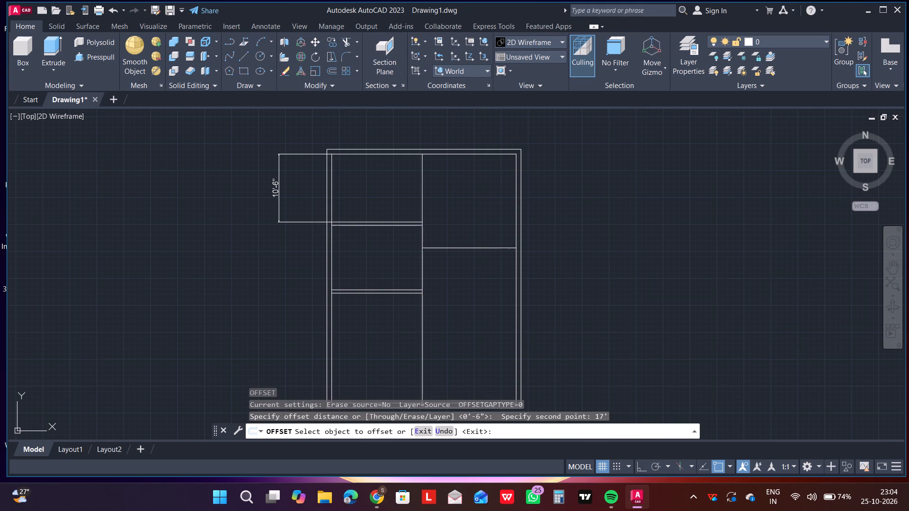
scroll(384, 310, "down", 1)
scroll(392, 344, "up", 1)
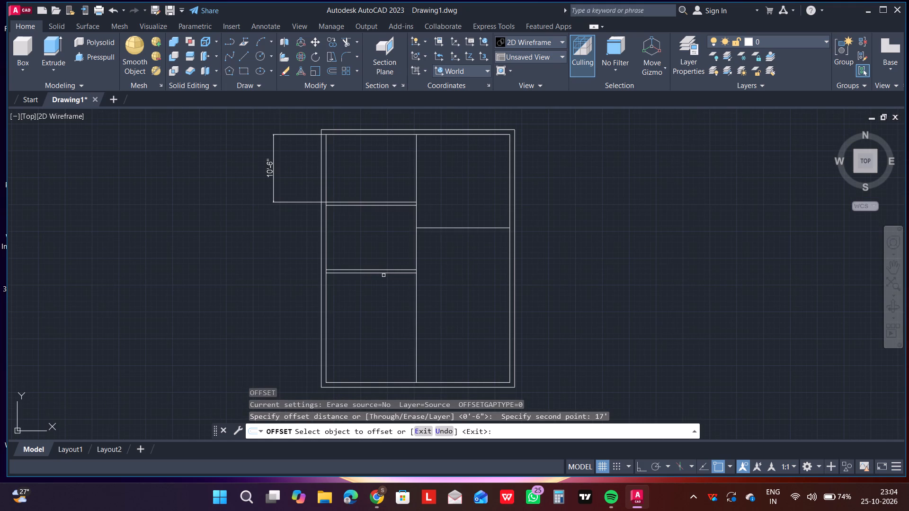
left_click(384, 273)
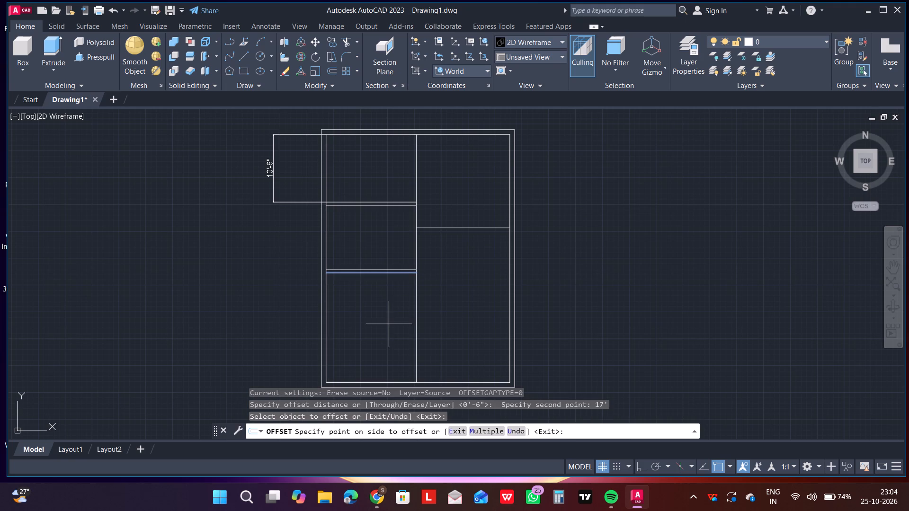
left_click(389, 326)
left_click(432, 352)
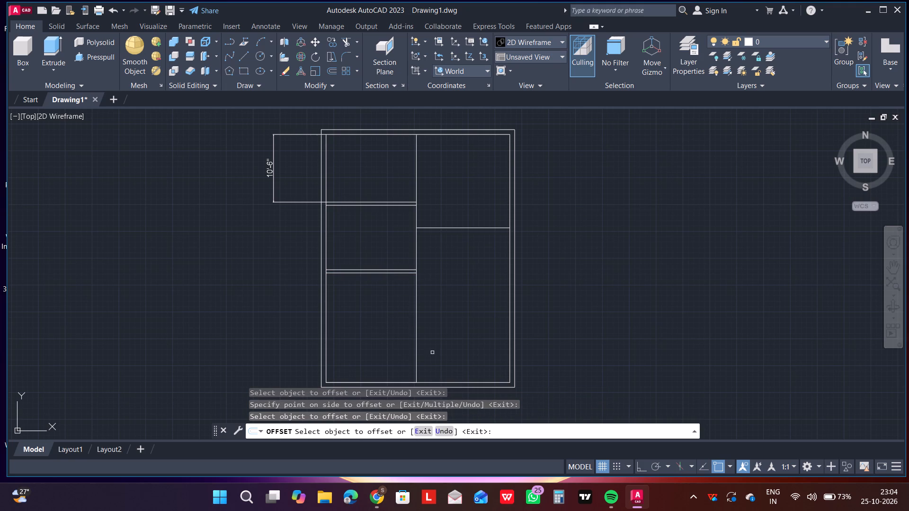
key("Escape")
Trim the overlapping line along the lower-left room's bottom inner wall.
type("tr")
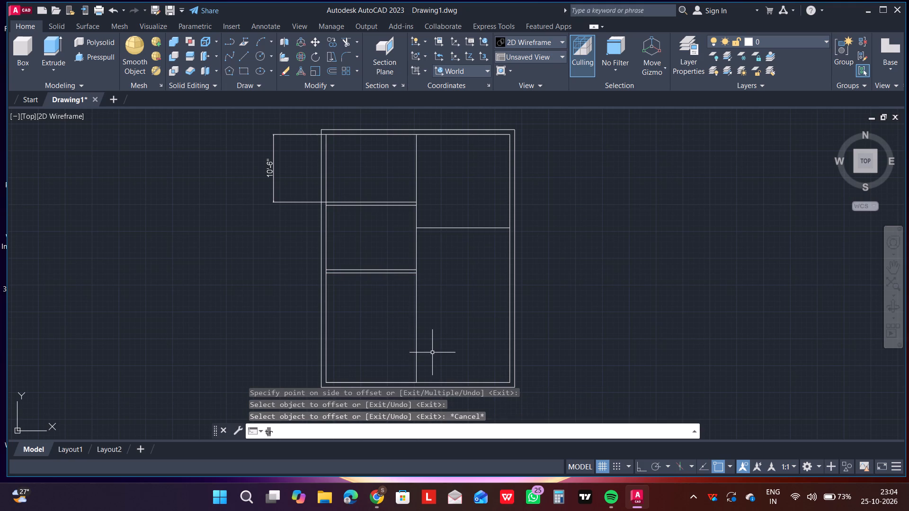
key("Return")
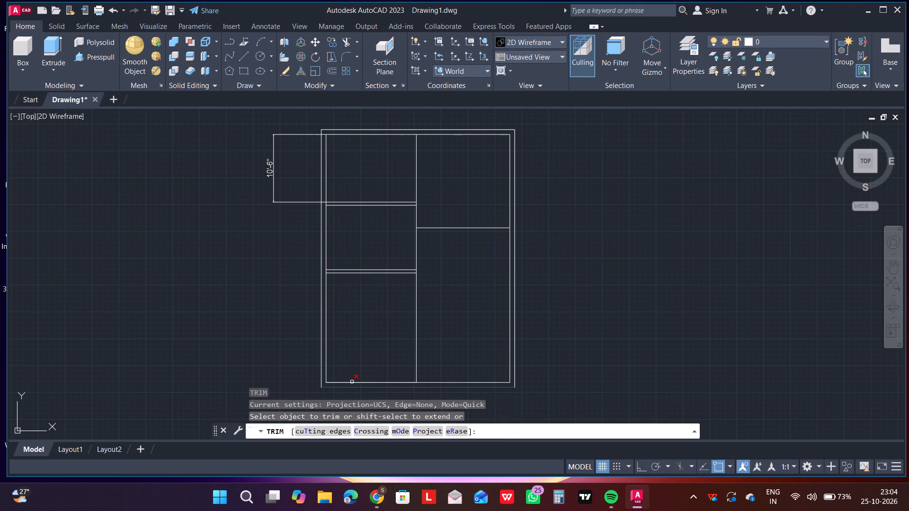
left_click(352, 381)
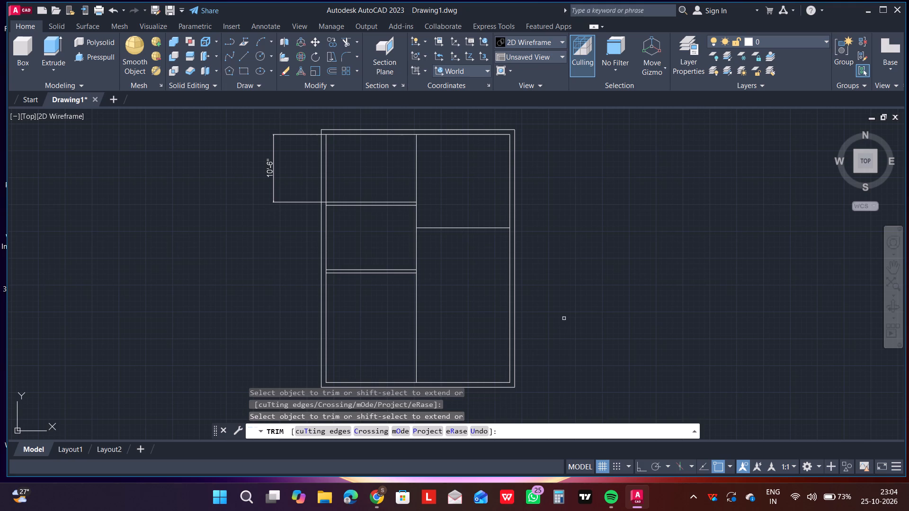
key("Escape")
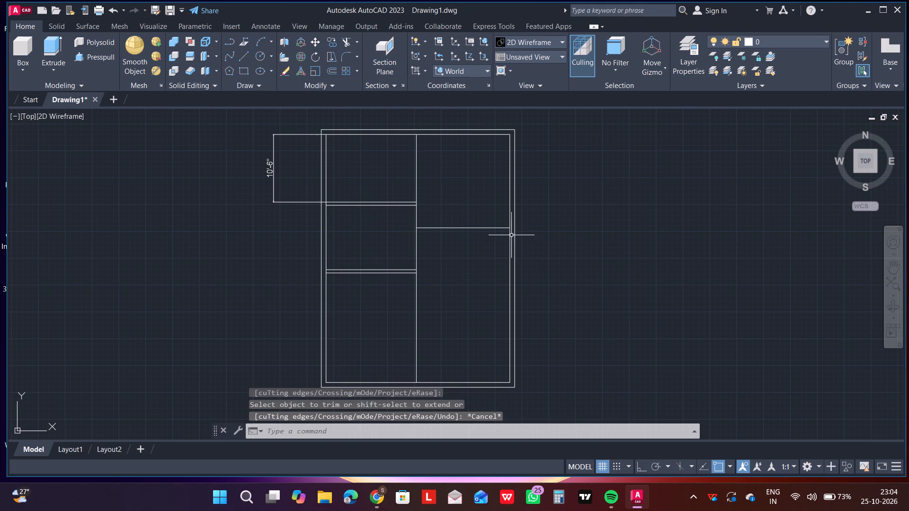
Offset the upper-right room's bottom line downward by 6", using its outer-wall end as the distance base point.
type("off")
key("Return")
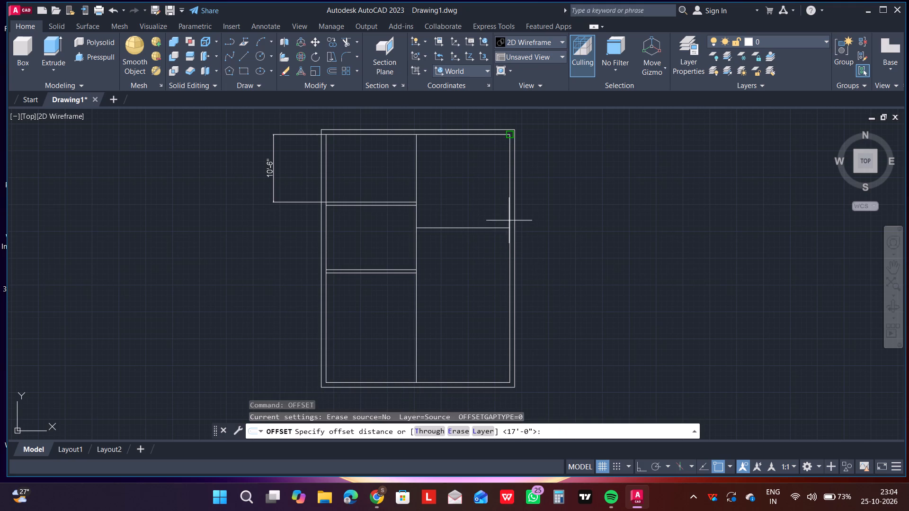
left_click(509, 229)
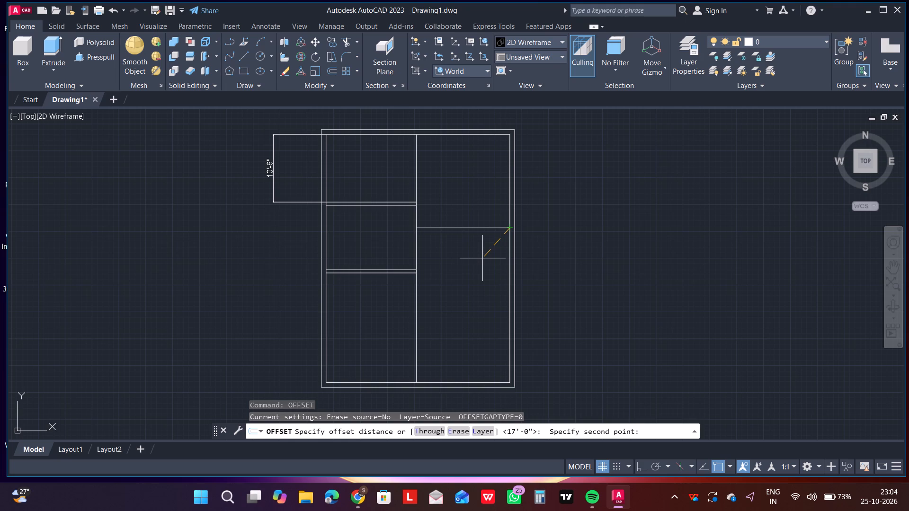
type("6\"")
key("Return")
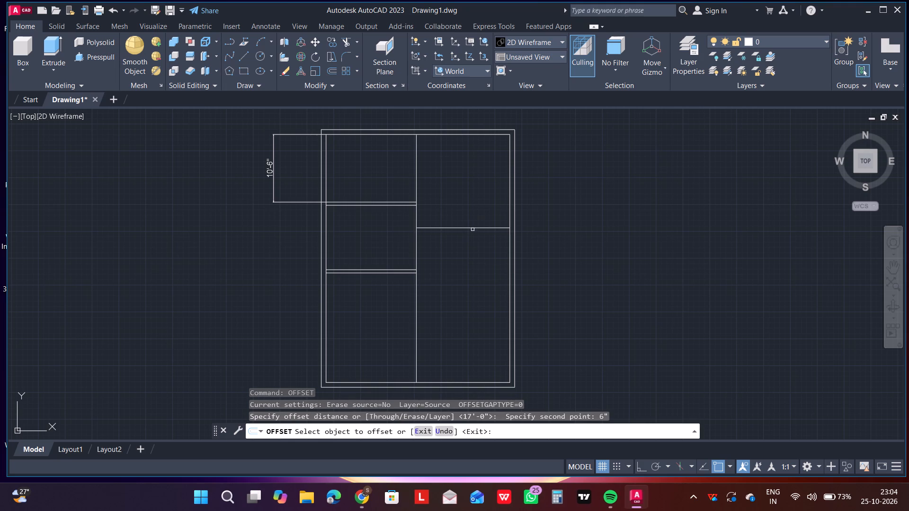
left_click(472, 229)
left_click(473, 244)
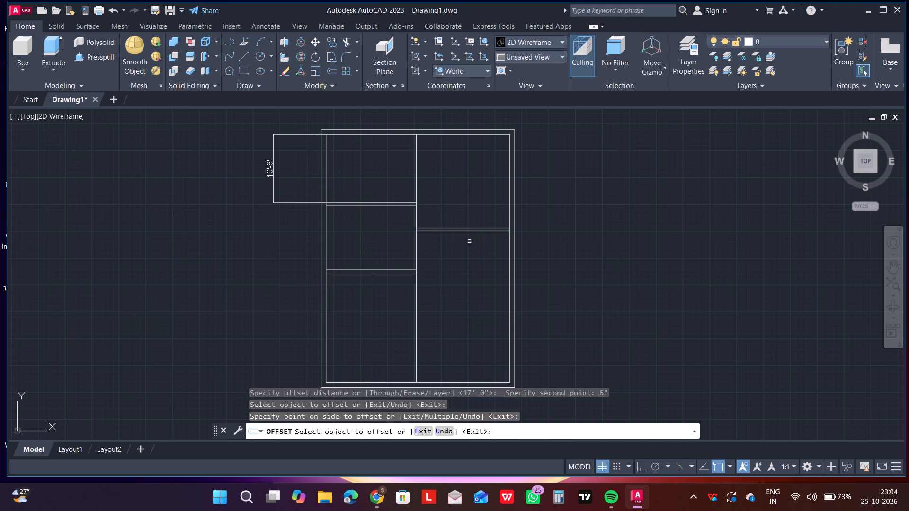
key("Return")
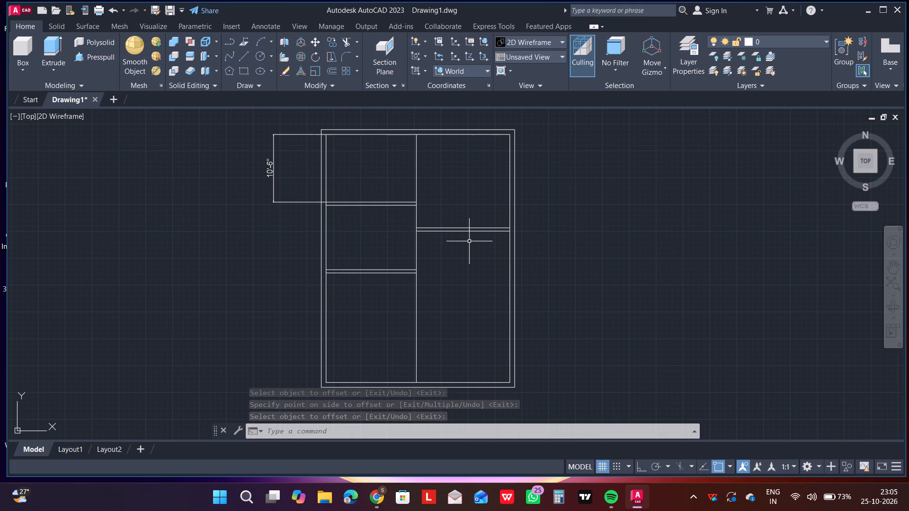
Offset the lower line of the upper-right room's partition downward and the right inner wall line inward, both by 6', to outline a small room.
type("off")
key("Return")
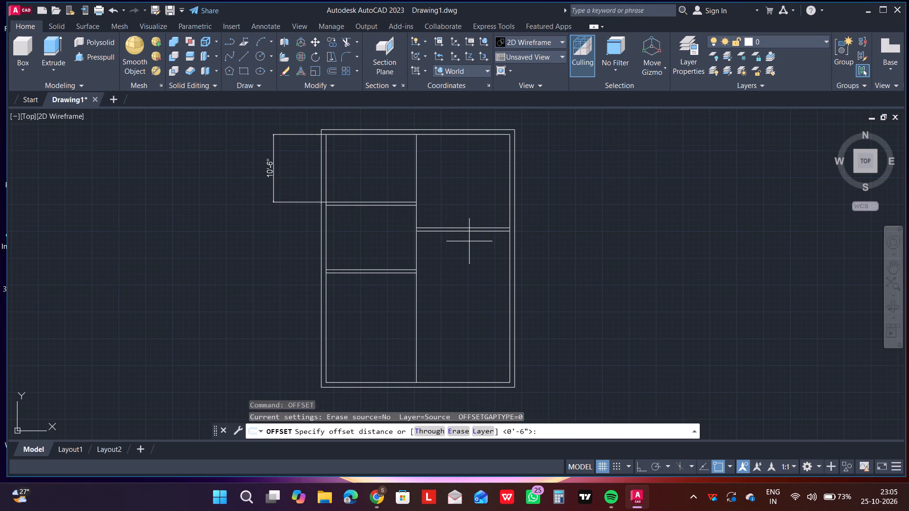
left_click(507, 232)
type("6'")
key("Return")
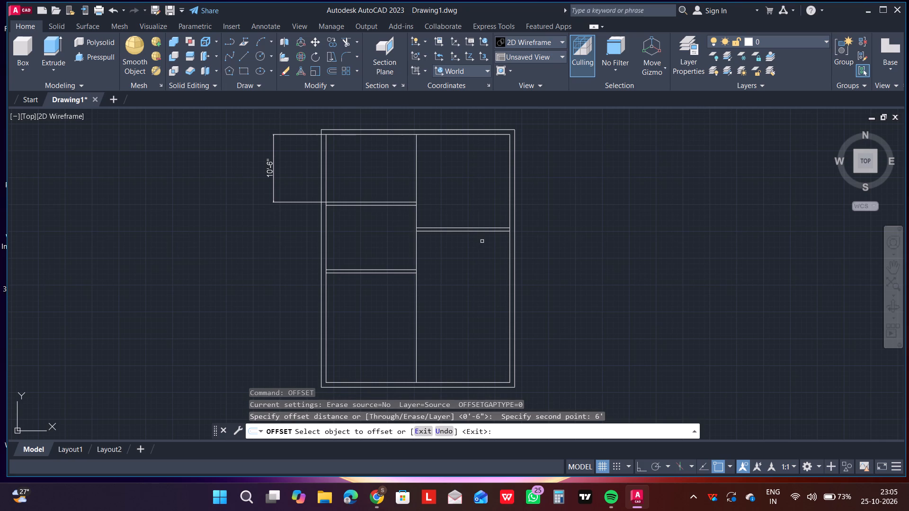
left_click(490, 232)
left_click(499, 259)
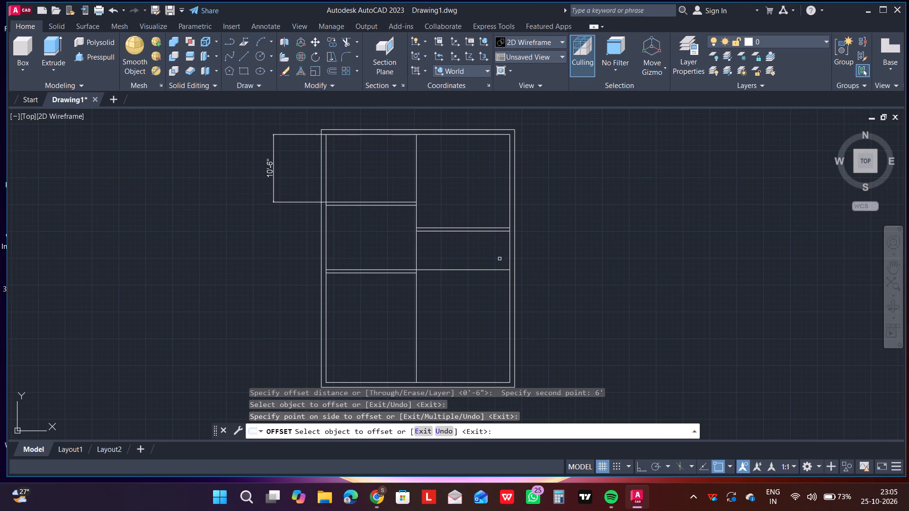
left_click(509, 252)
left_click(493, 262)
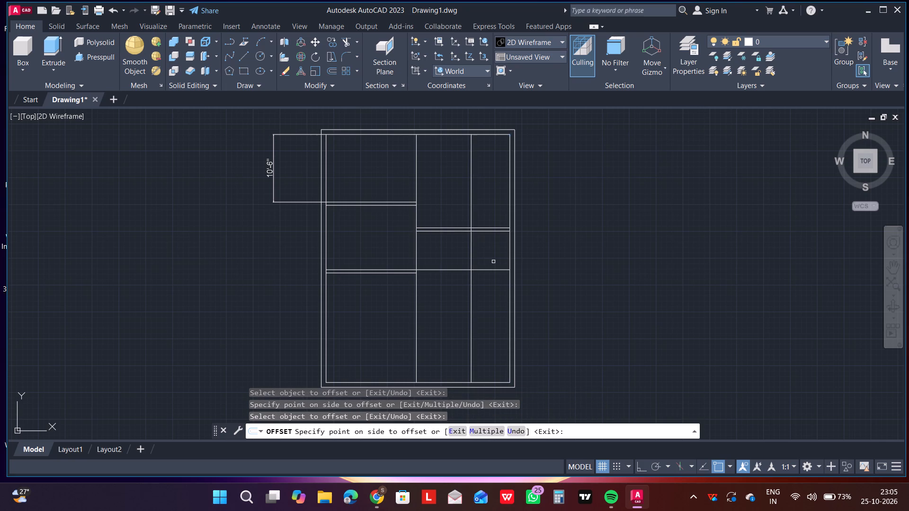
key("Return")
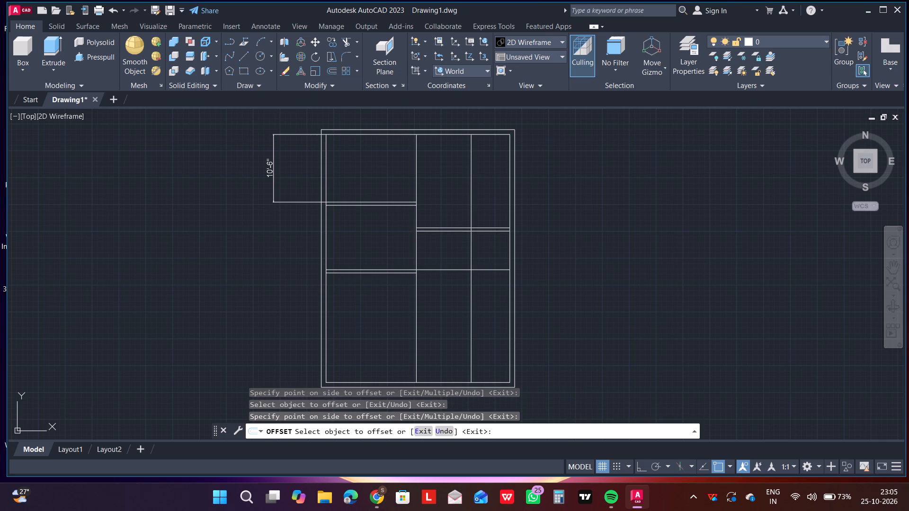
Trim the new vertical line above the upper-right room's partition and below the small room's bottom line.
key("t")
key("r")
key("Return")
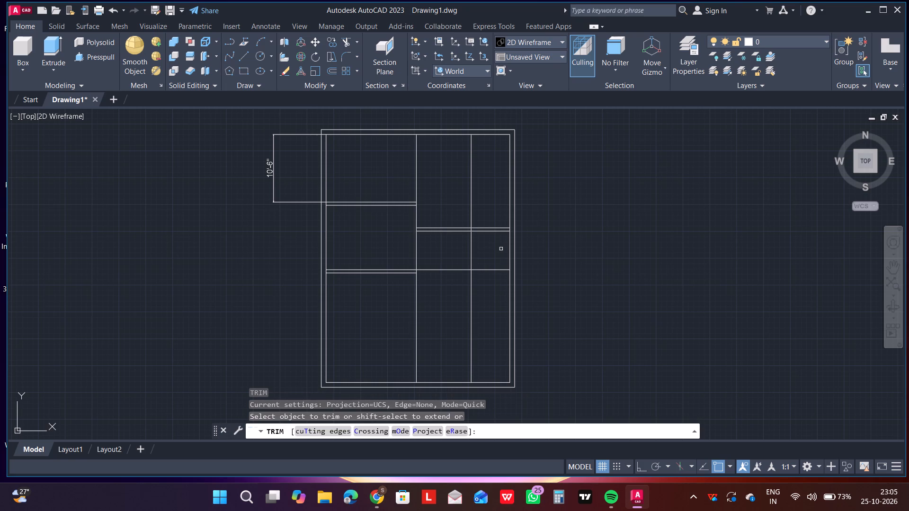
left_click(456, 182)
left_click(485, 176)
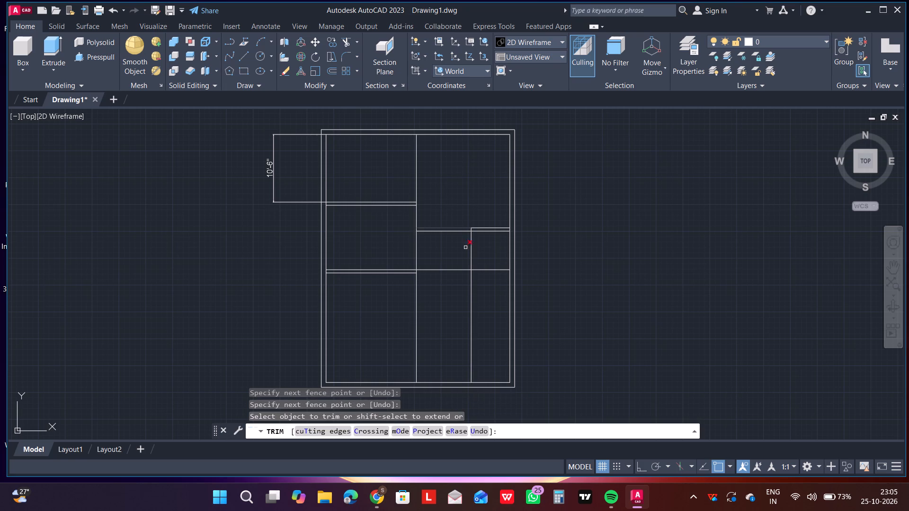
left_click(466, 303)
left_click(472, 303)
key("Escape")
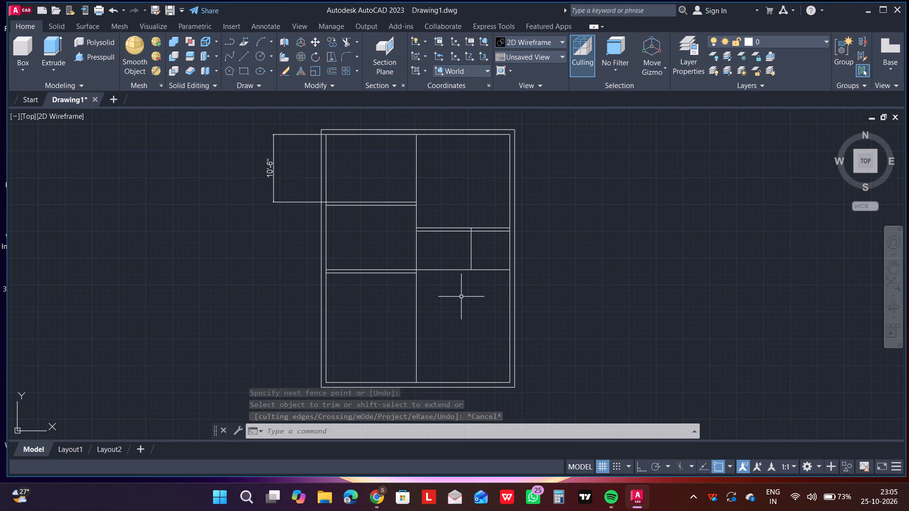
Offset the small room's bottom line downward and its left line to the left, both by 6", to form its partitions.
type("off")
key("Return")
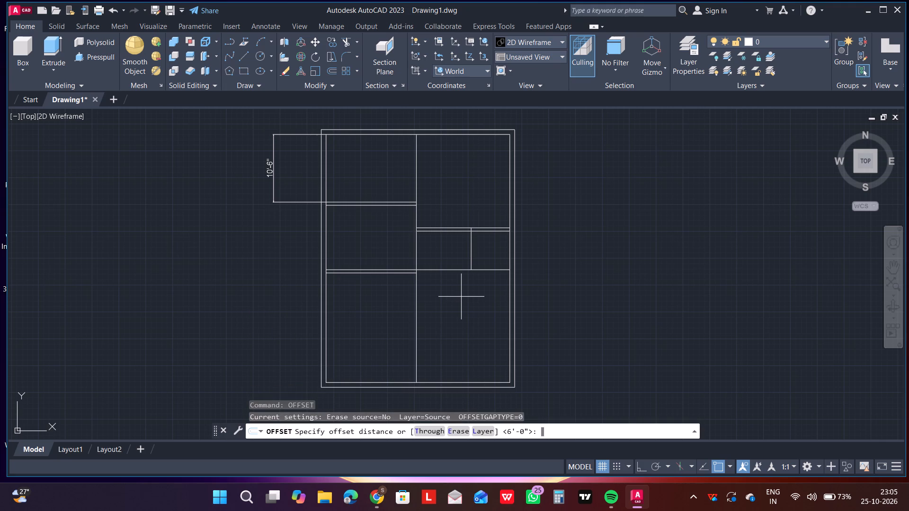
left_click(510, 271)
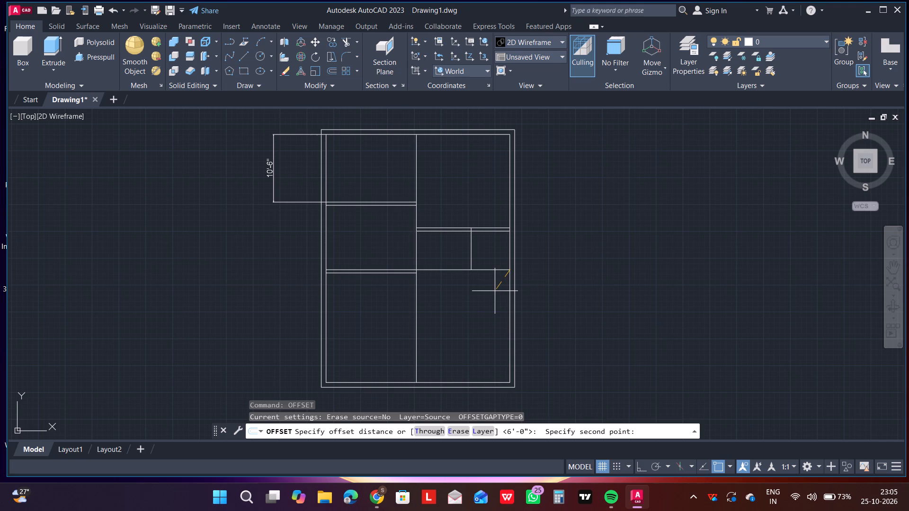
type("6\"")
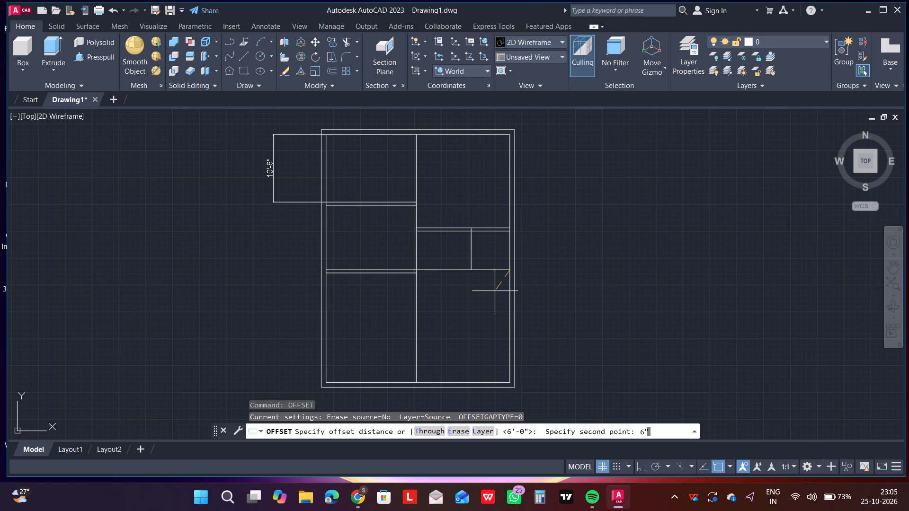
key("Return")
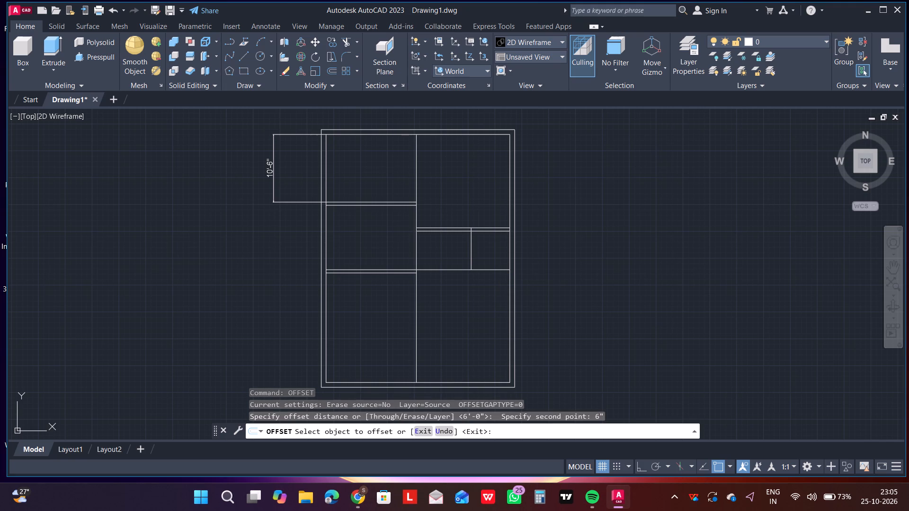
left_click(490, 270)
left_click(489, 294)
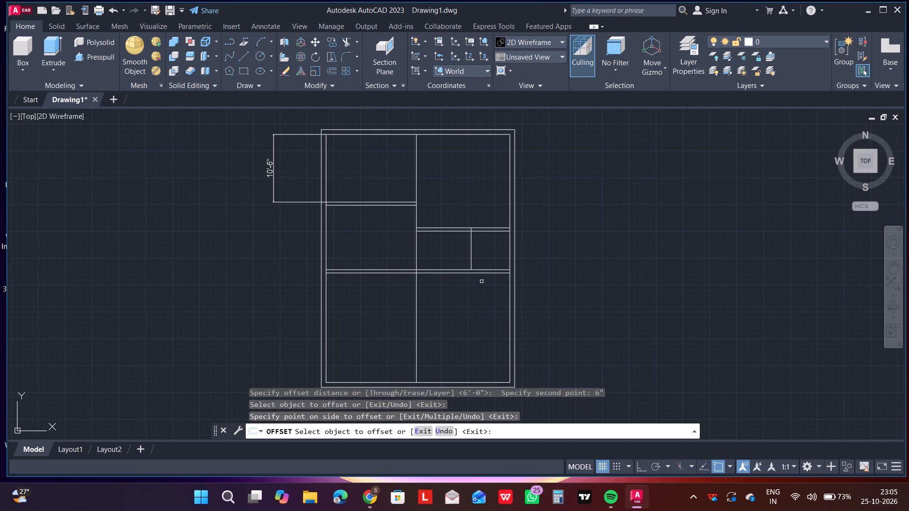
left_click(471, 247)
left_click(462, 250)
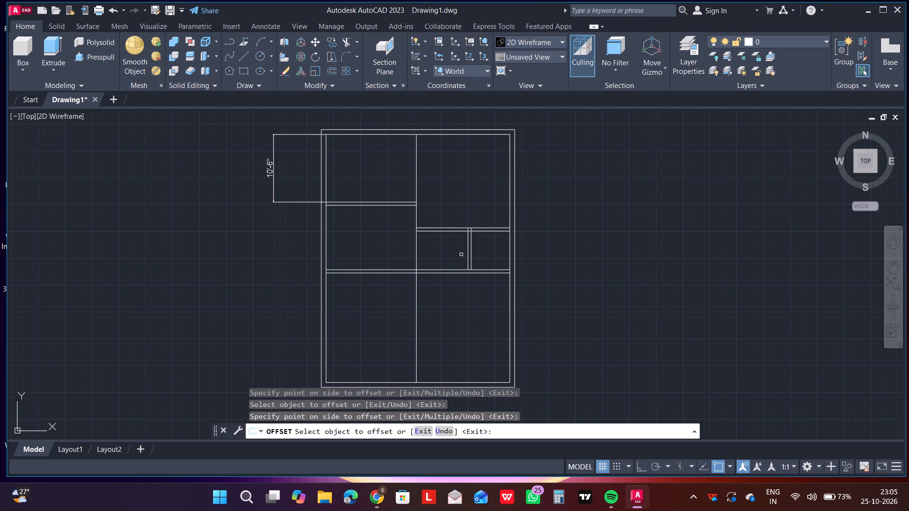
key("Escape")
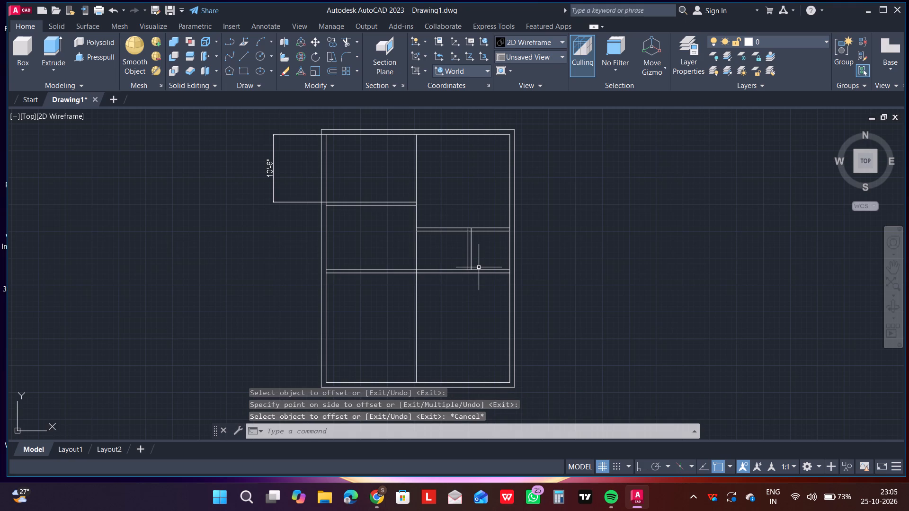
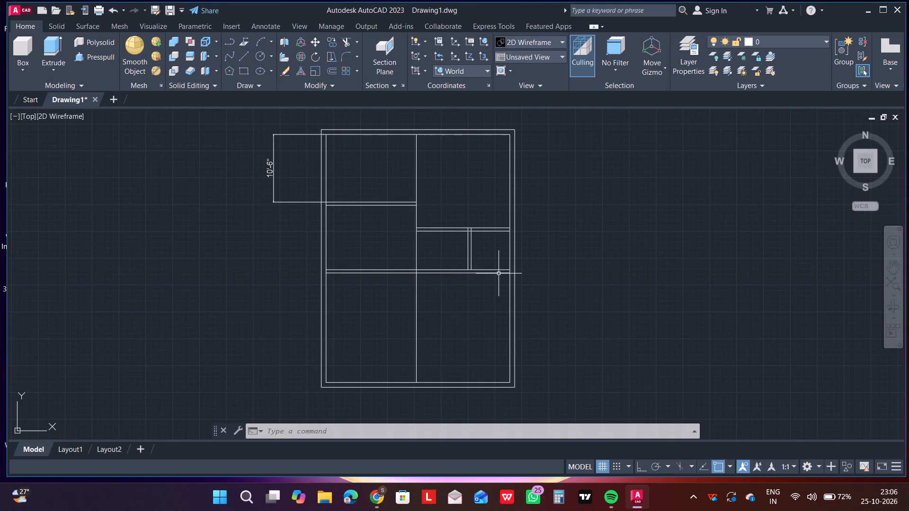
Start another offset, using the right end of the small room's lower partition line at the inner wall as the distance base point.
key("b")
key("BackSpace")
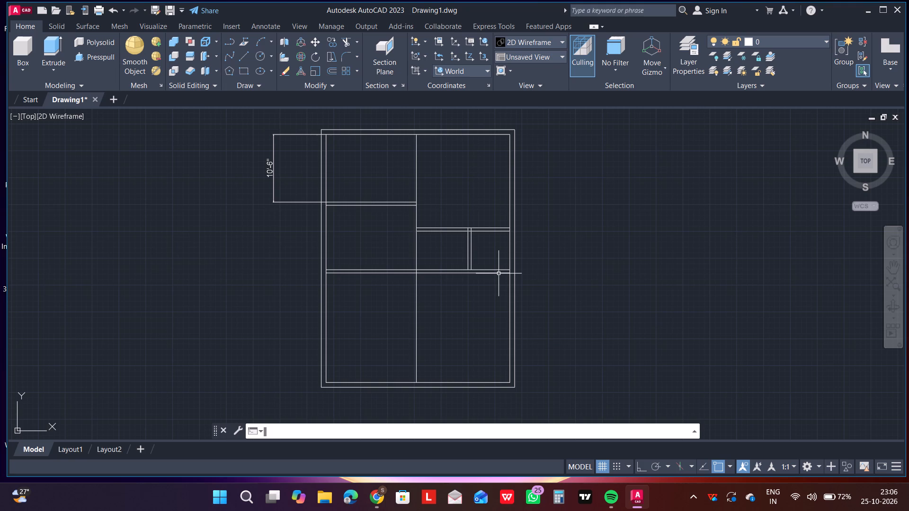
key("Return")
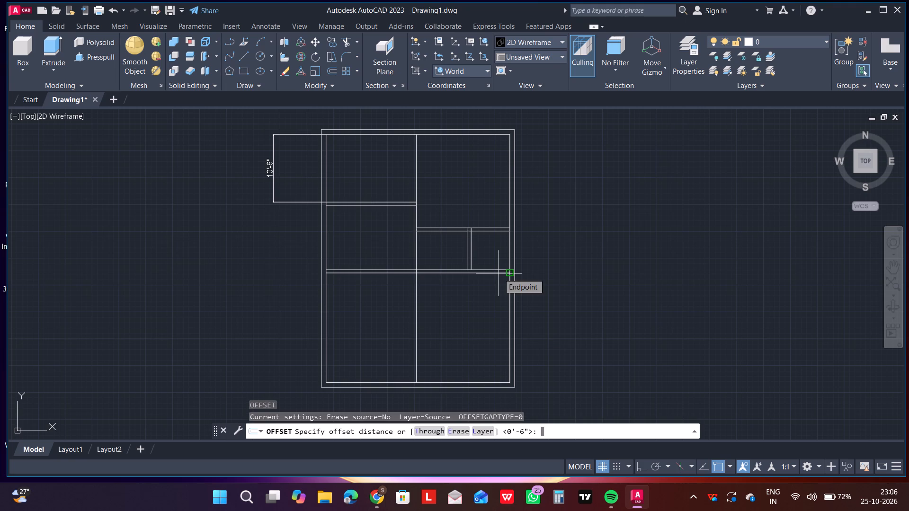
left_click_drag(508, 274, 505, 279)
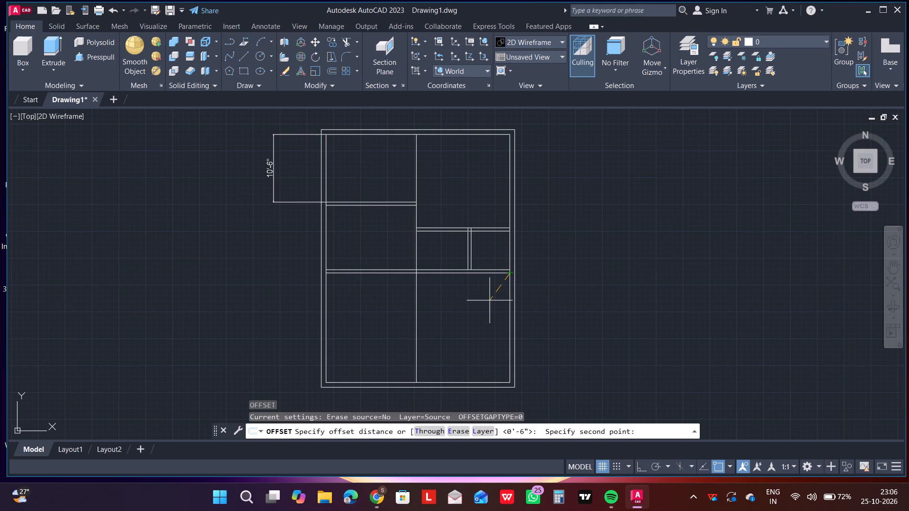
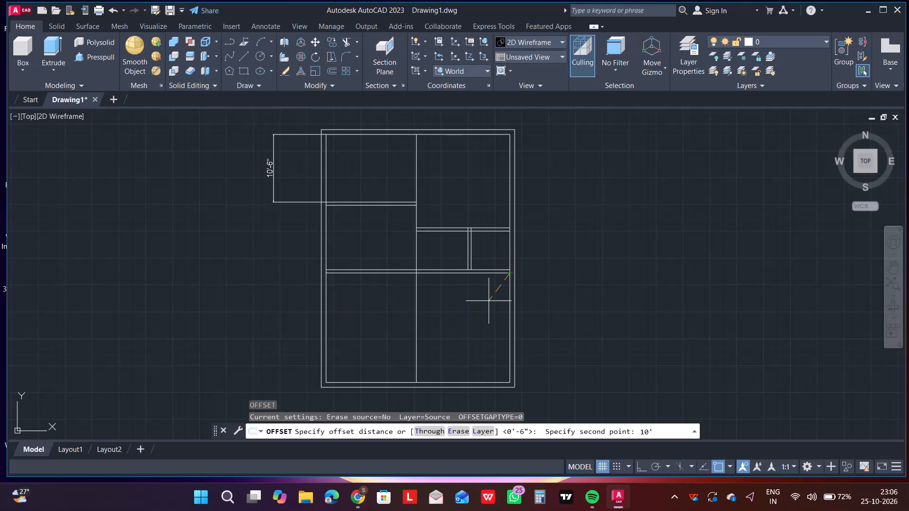
Offset the small room's lower partition line 10' downward and the right inner wall line 10' to the left.
key("Return")
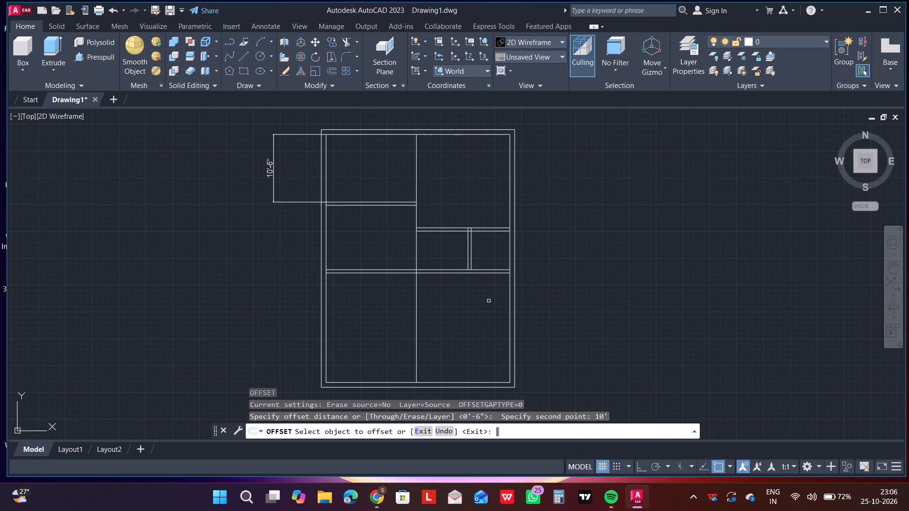
left_click(462, 274)
left_click(463, 299)
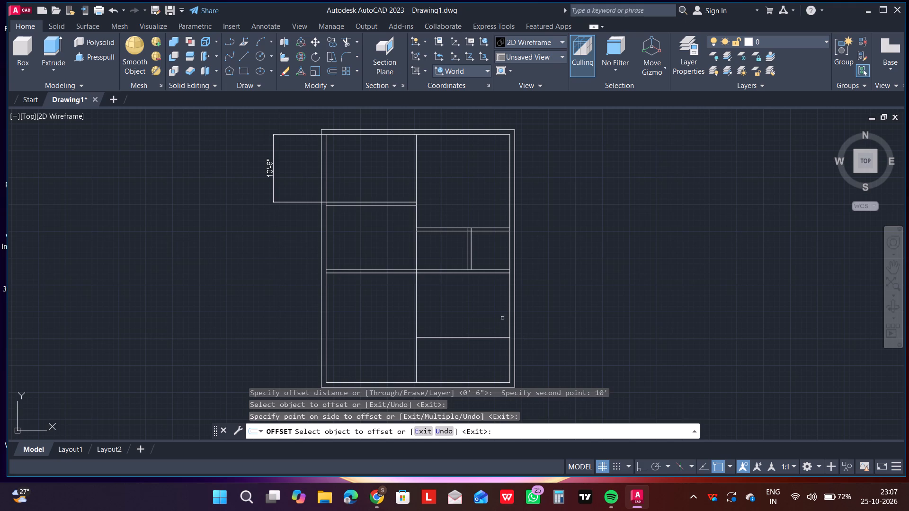
left_click(509, 308)
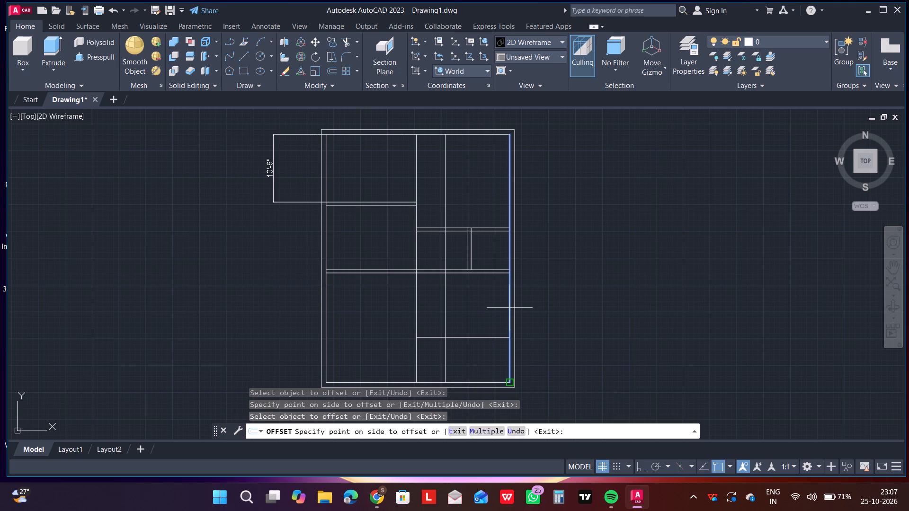
left_click(471, 315)
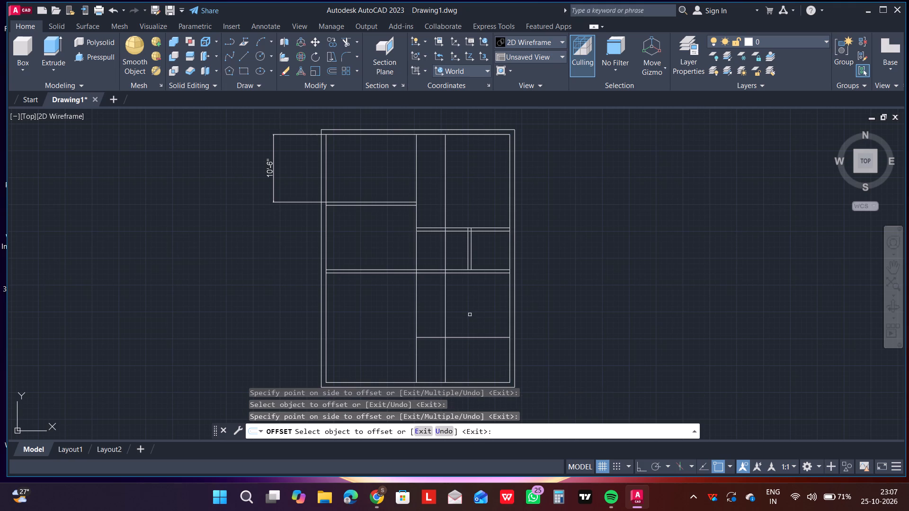
key("Return")
Trim the new vertical line in the rooms above the lower partition and below the new horizontal line.
type("tr")
key("Return")
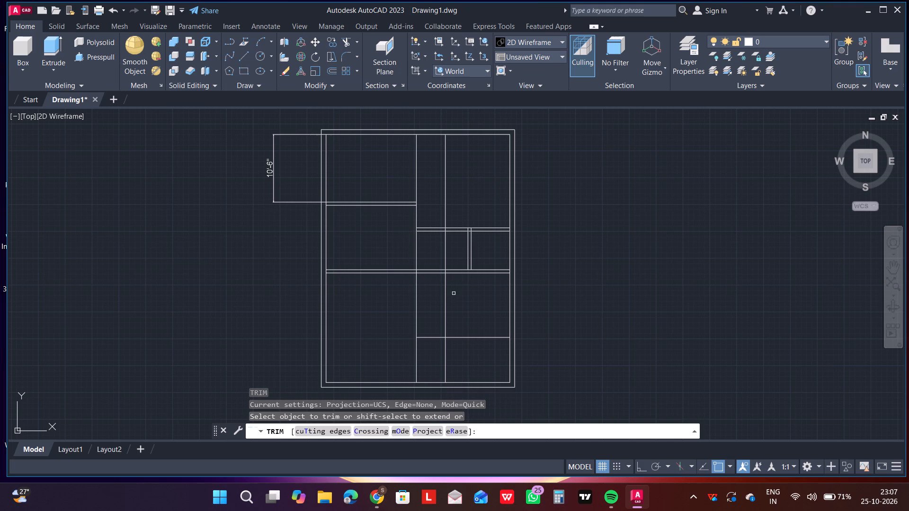
left_click_drag(448, 243, 444, 245)
left_click(440, 246)
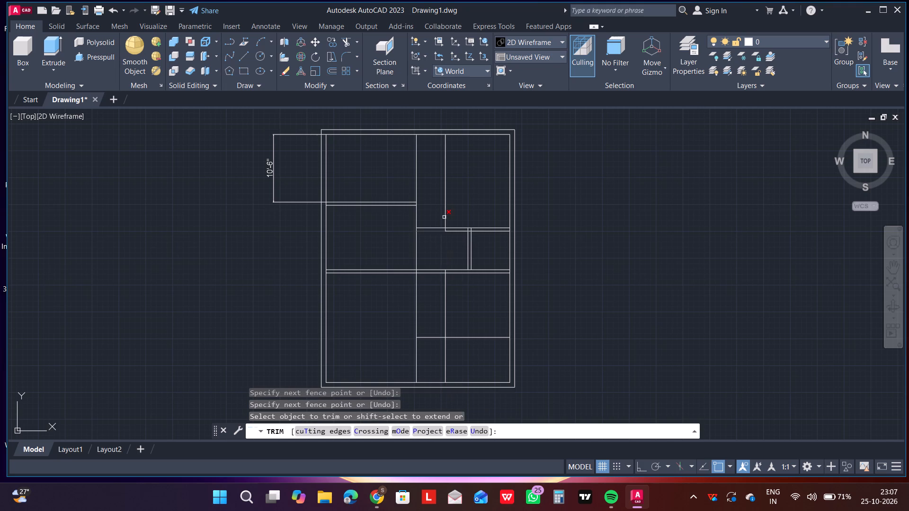
left_click(426, 171)
left_click(454, 167)
left_click(433, 349)
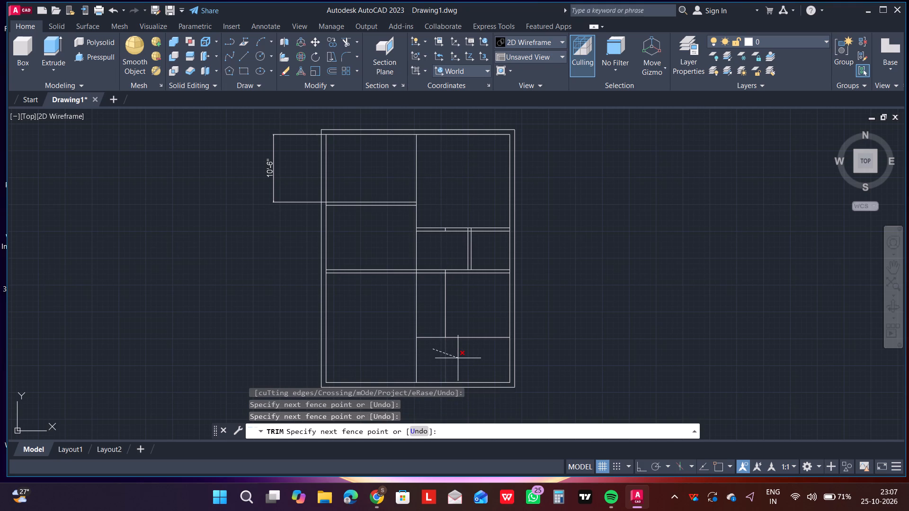
left_click(458, 358)
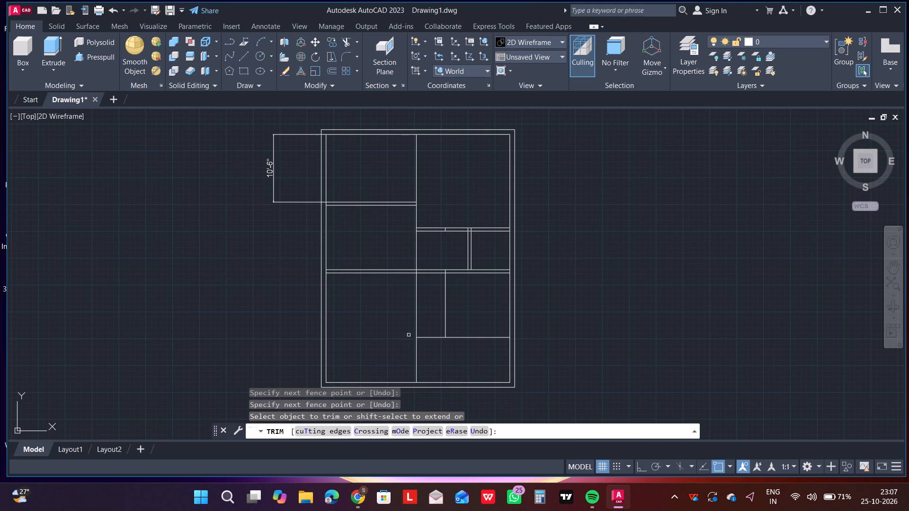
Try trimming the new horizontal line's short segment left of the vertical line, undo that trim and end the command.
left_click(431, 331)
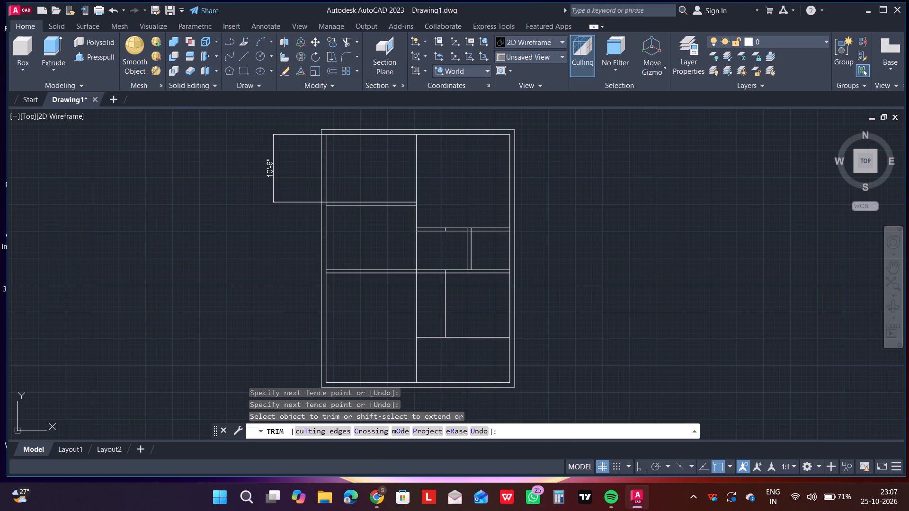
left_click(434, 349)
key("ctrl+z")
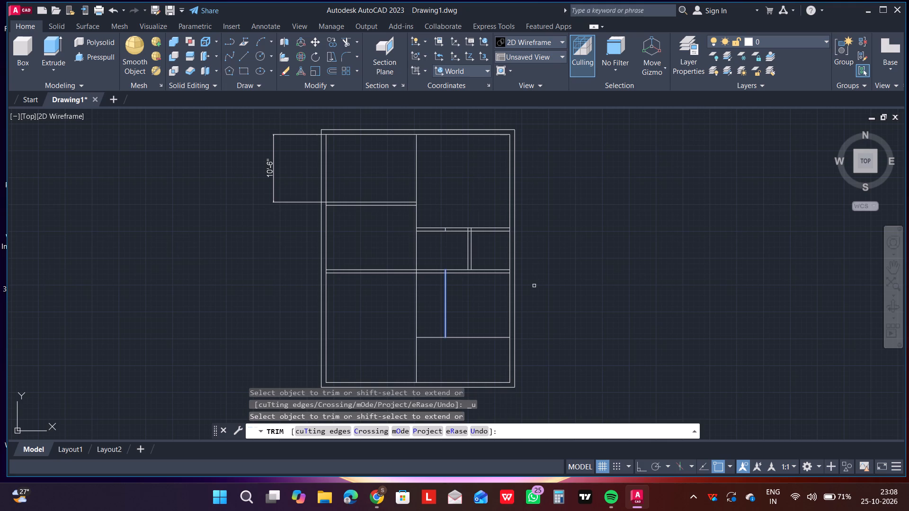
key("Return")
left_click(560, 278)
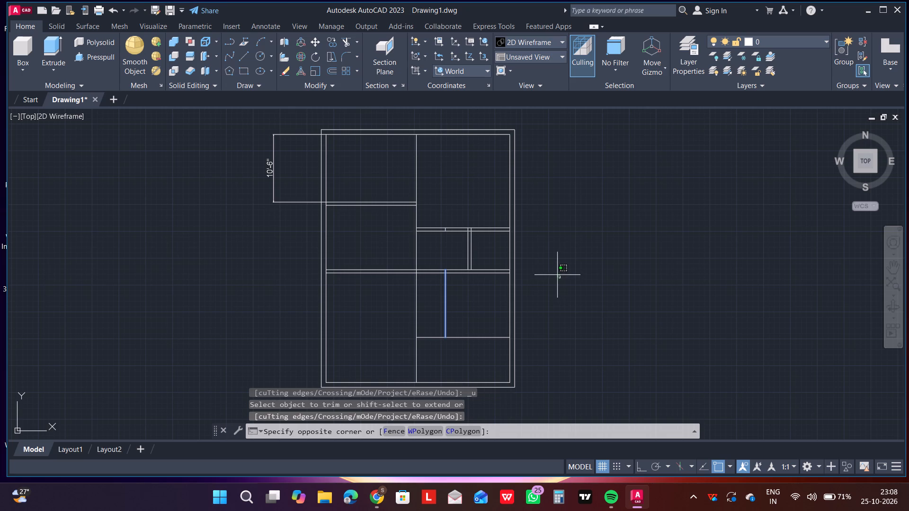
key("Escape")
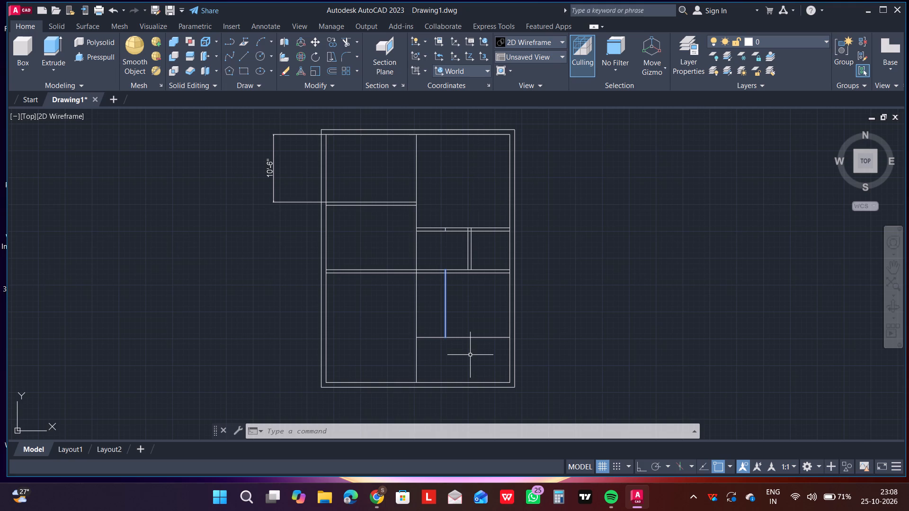
Offset the right inner wall line leftward at 1' intervals, making the first five parallel lines.
type("off")
key("Return")
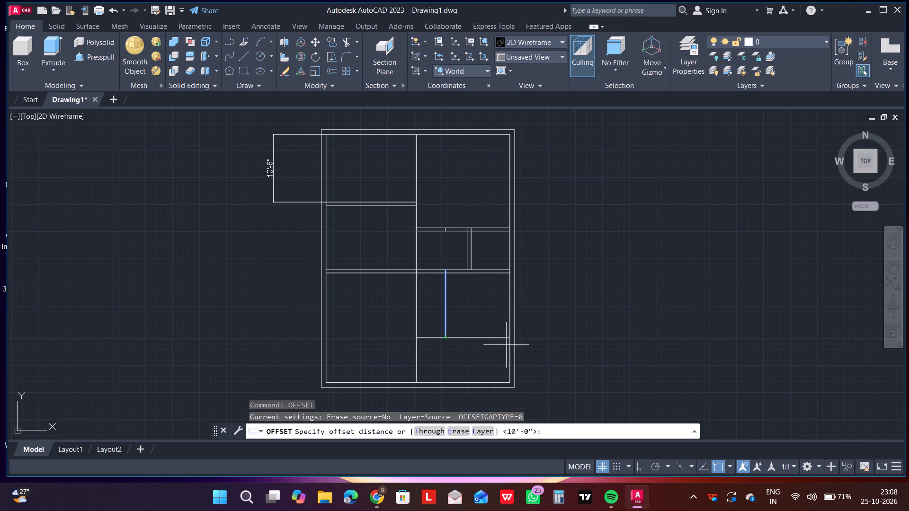
left_click(507, 336)
type("1'")
key("Return")
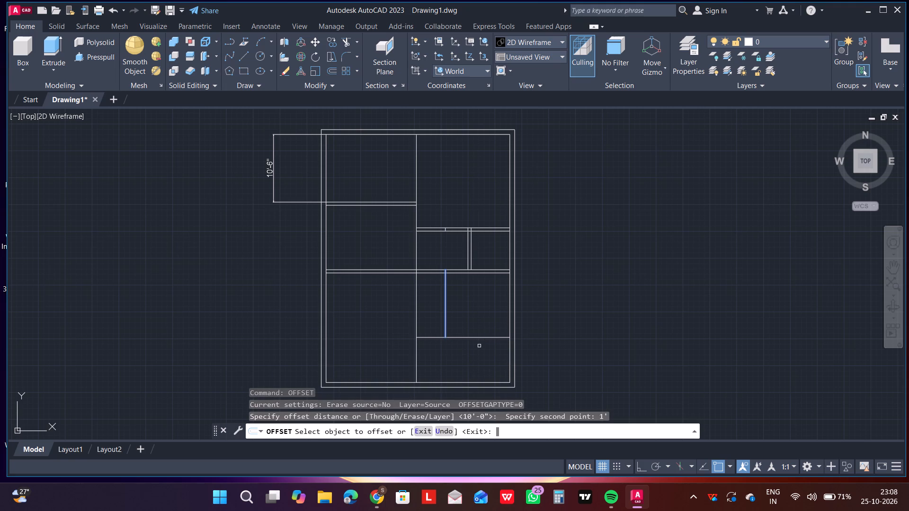
scroll(504, 378, "up", 4)
scroll(502, 348, "down", 2)
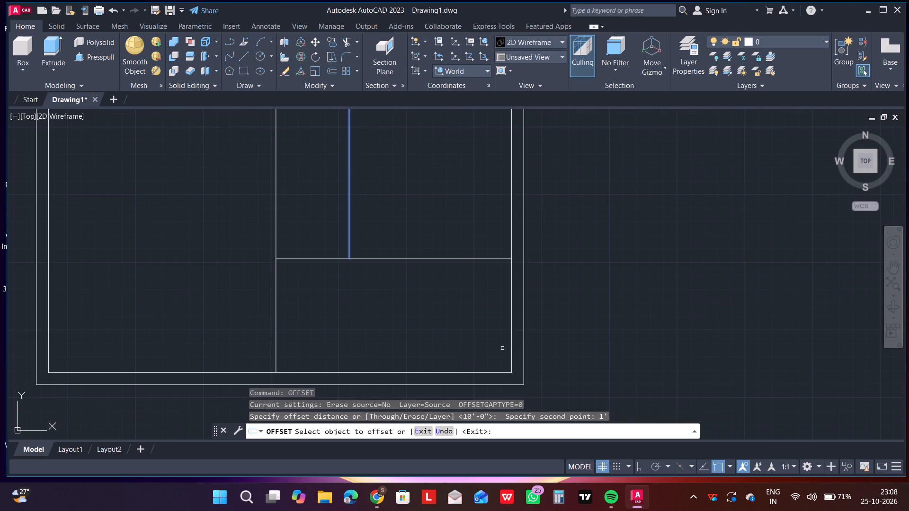
left_click(511, 329)
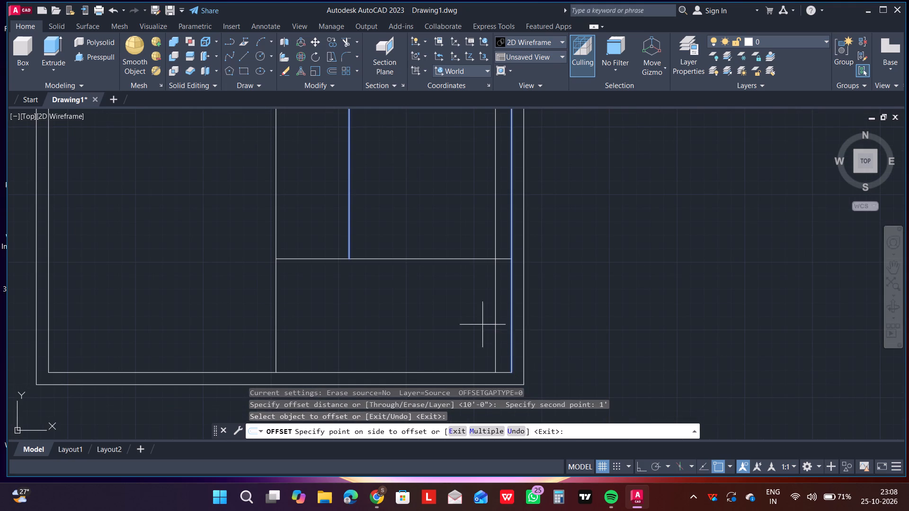
left_click(481, 324)
left_click(495, 310)
left_click(475, 311)
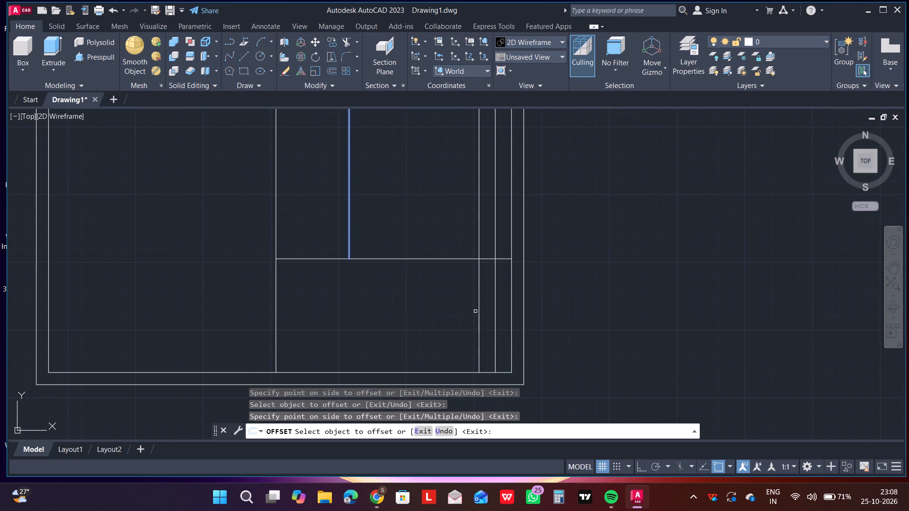
left_click(478, 299)
left_click(450, 303)
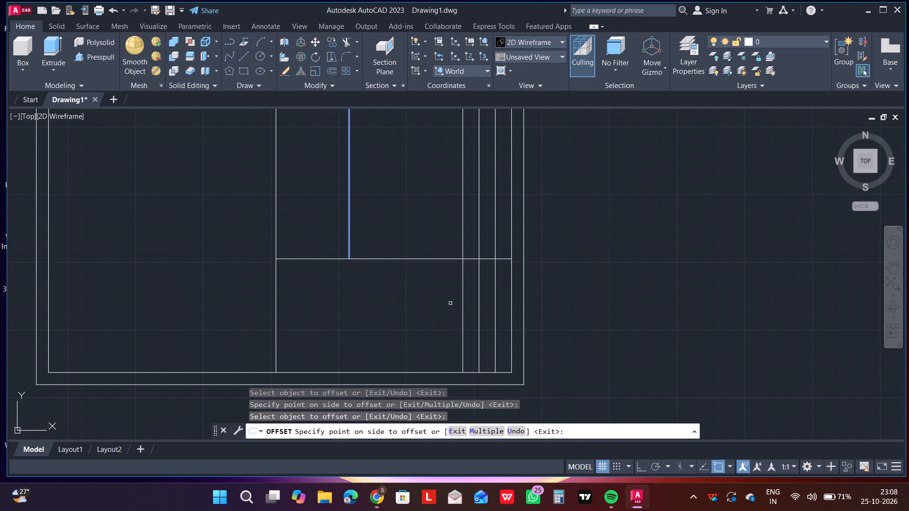
left_click(463, 289)
left_click(434, 300)
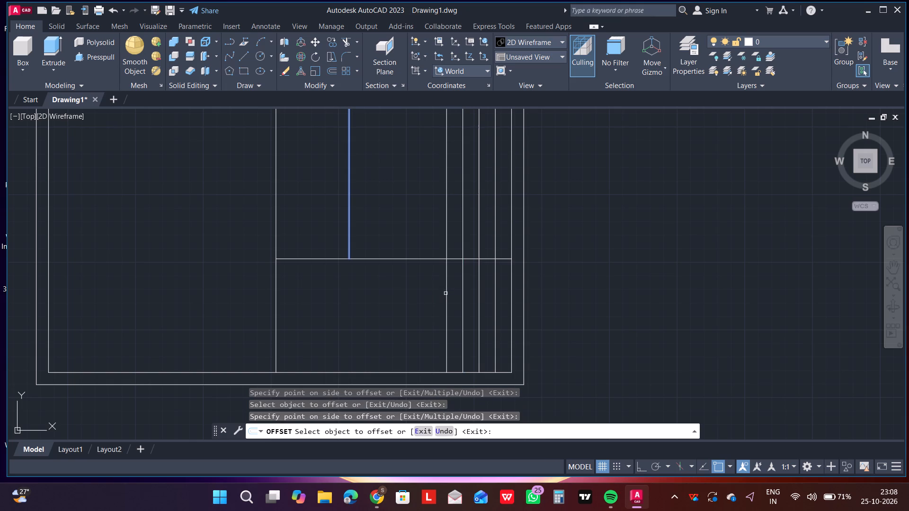
left_click(446, 293)
left_click(423, 301)
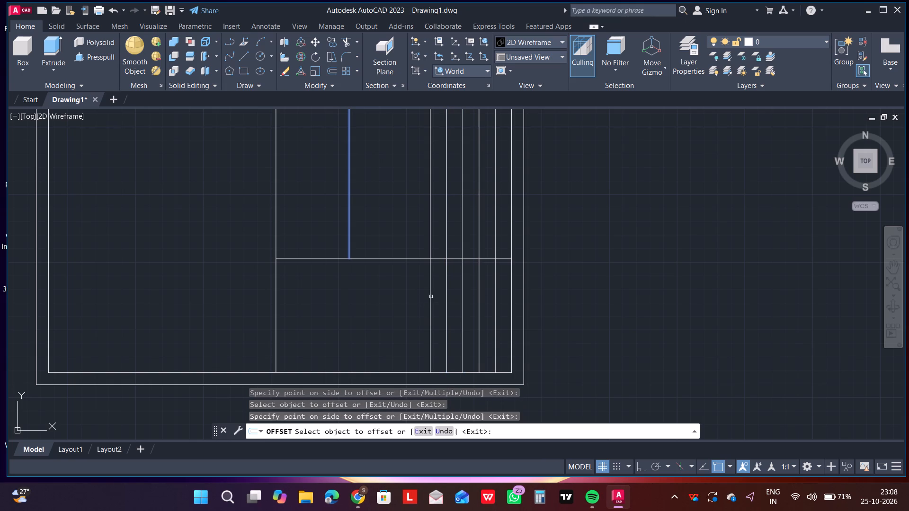
Continue the 1' offsets leftward with five more parallel lines, up to the vertical line of the lower-right room.
left_click(429, 297)
left_click(406, 302)
left_click(412, 296)
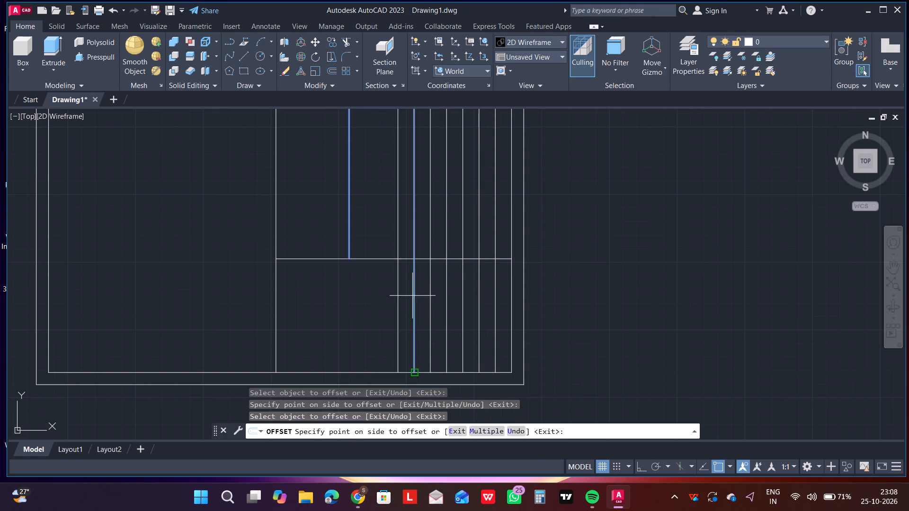
left_click(373, 302)
left_click(398, 287)
left_click(374, 289)
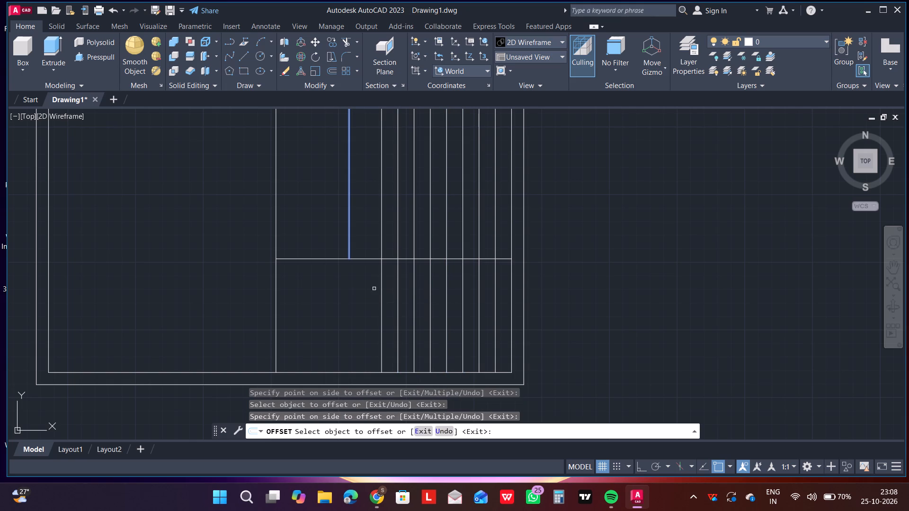
left_click_drag(381, 287, 376, 290)
left_click(364, 293)
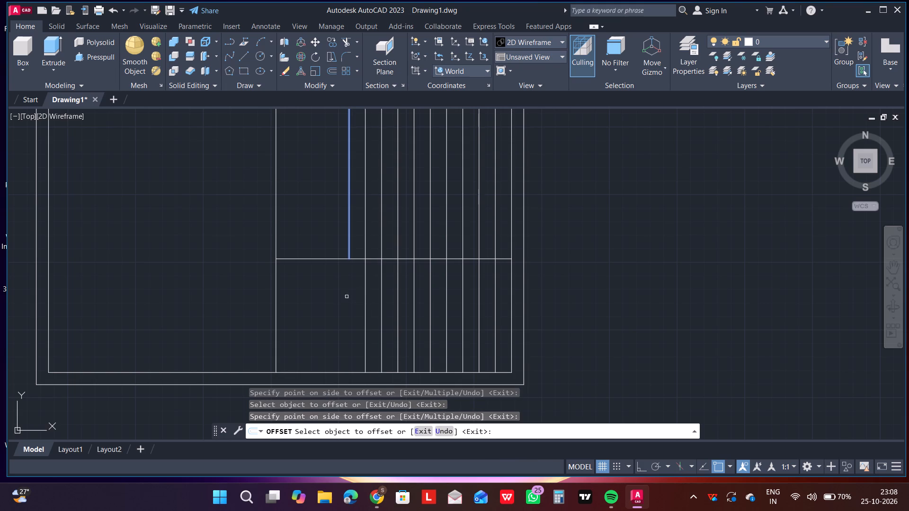
left_click(366, 281)
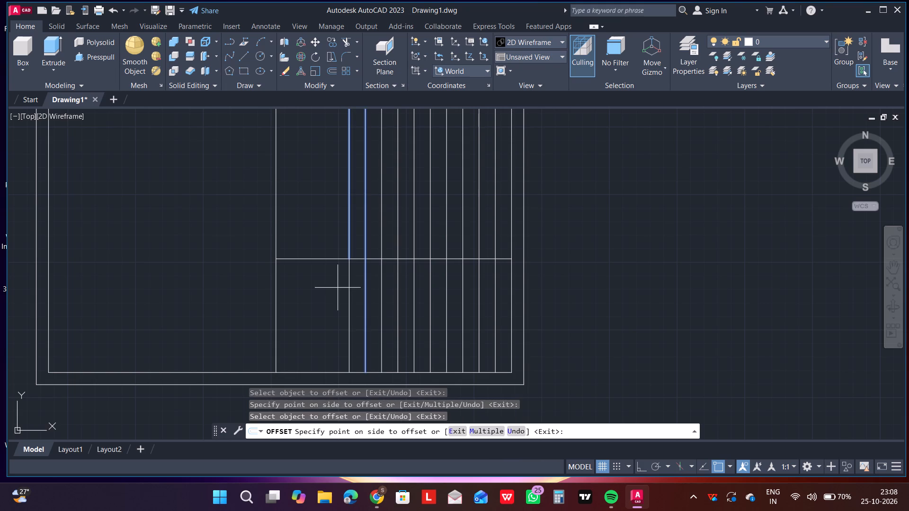
left_click(334, 288)
left_click(349, 282)
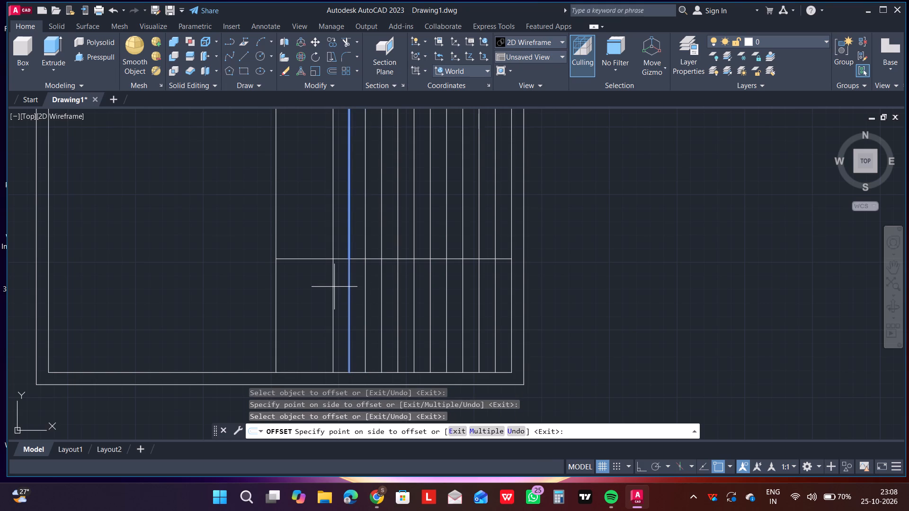
scroll(334, 287, "down", 2)
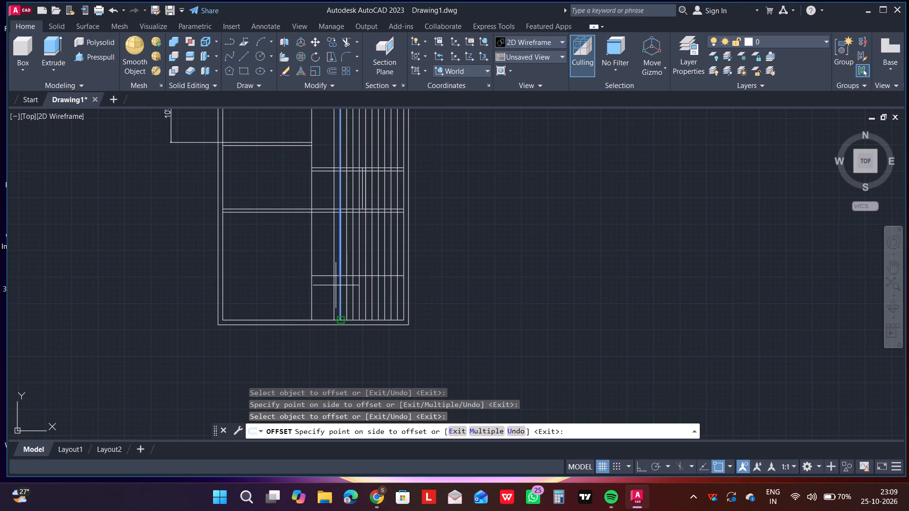
key("Escape")
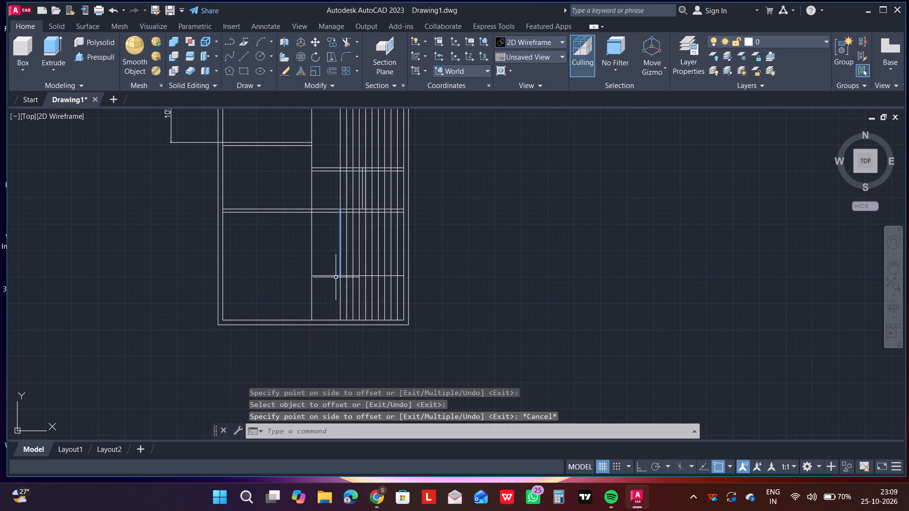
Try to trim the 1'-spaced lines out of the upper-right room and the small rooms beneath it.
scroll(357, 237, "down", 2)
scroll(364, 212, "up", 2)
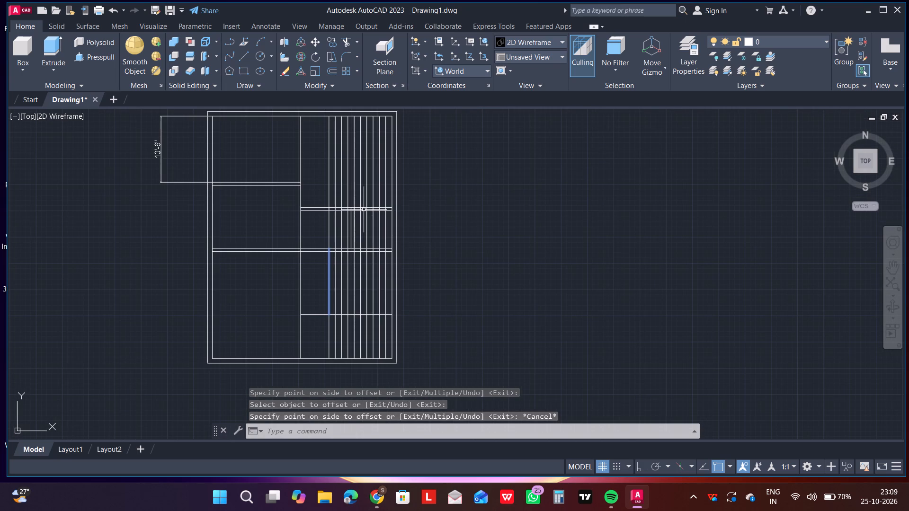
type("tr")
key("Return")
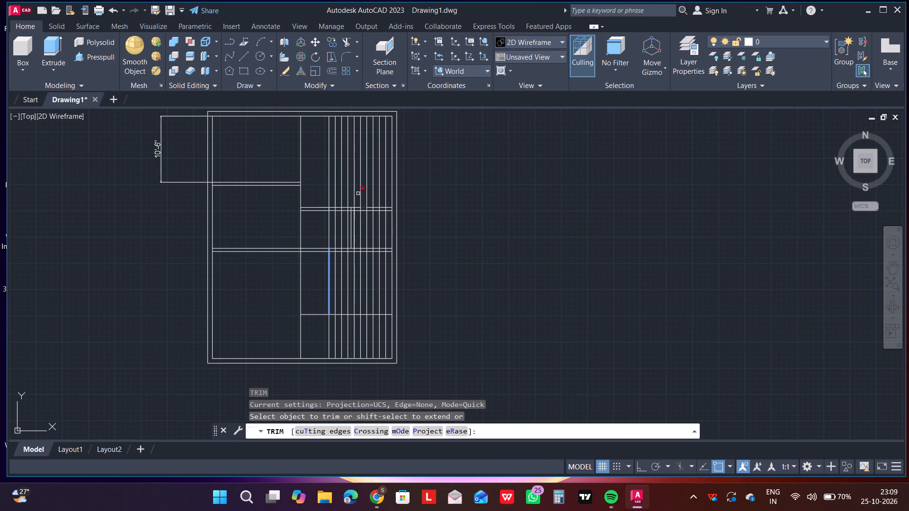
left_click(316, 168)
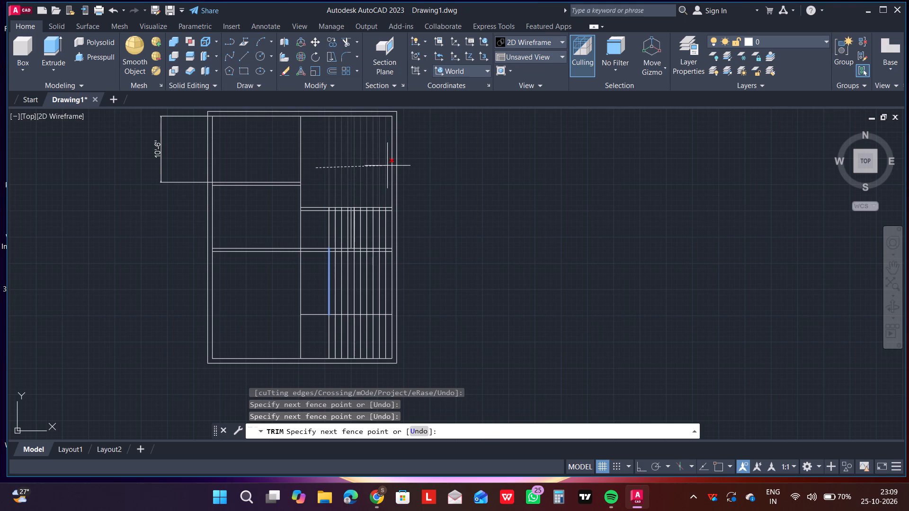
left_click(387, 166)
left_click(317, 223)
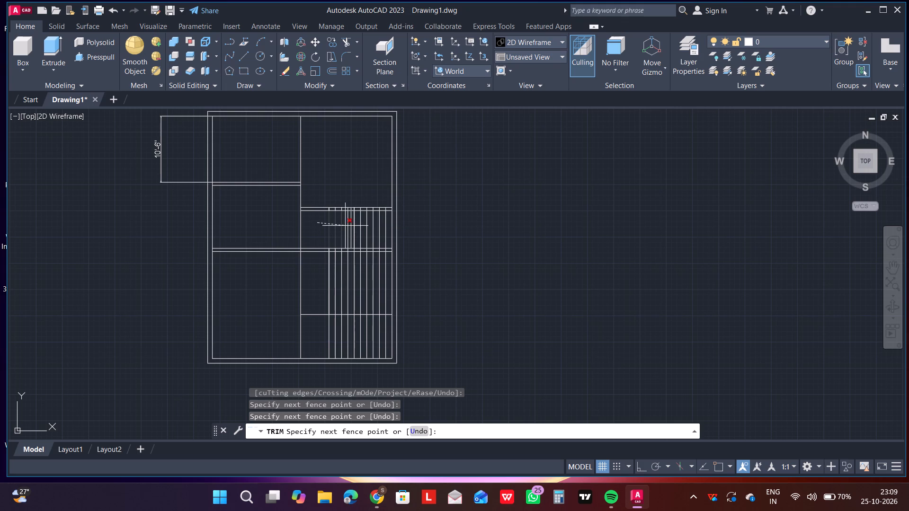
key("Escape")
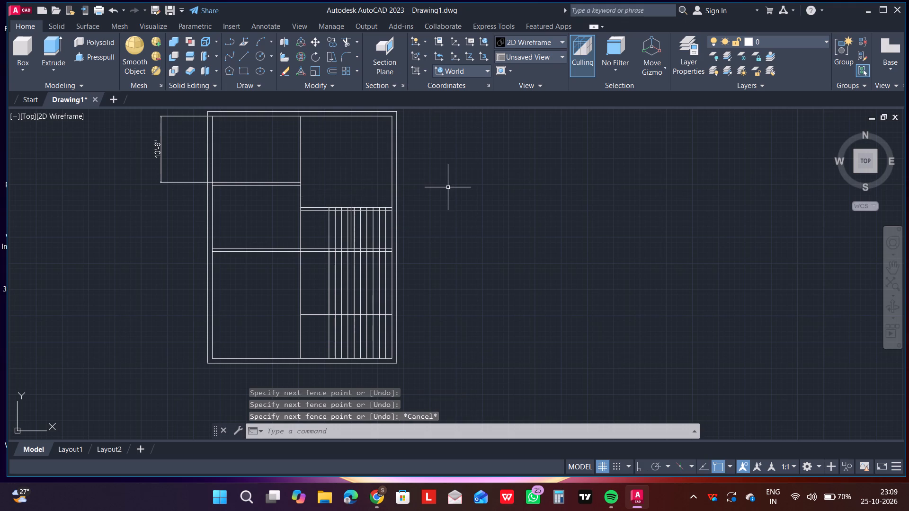
Undo the trim and the earlier 1' offsets from the right inner wall line.
key("ctrl+z")
key("ctrl+z")
key("ctrl+z")
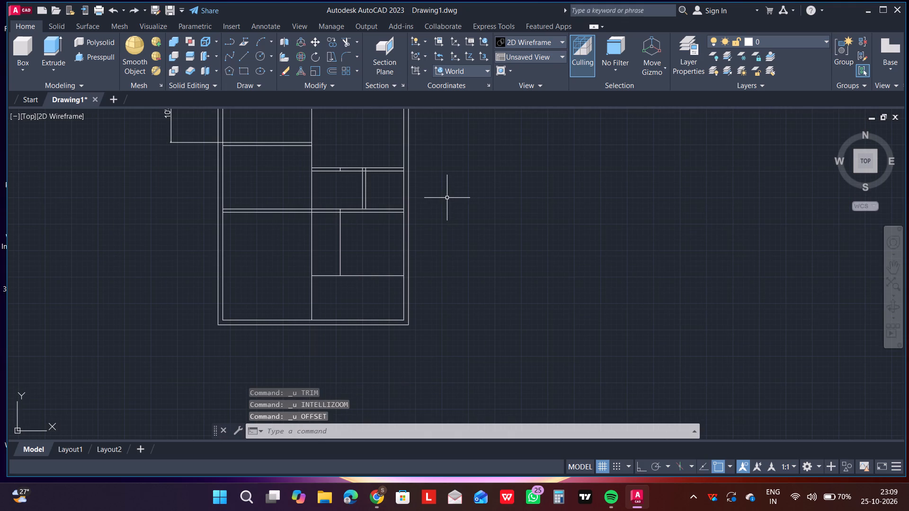
Draw a line along the right inner wall from the lower-right inner corner up to the horizontal line.
scroll(446, 200, "down", 2)
scroll(445, 199, "up", 3)
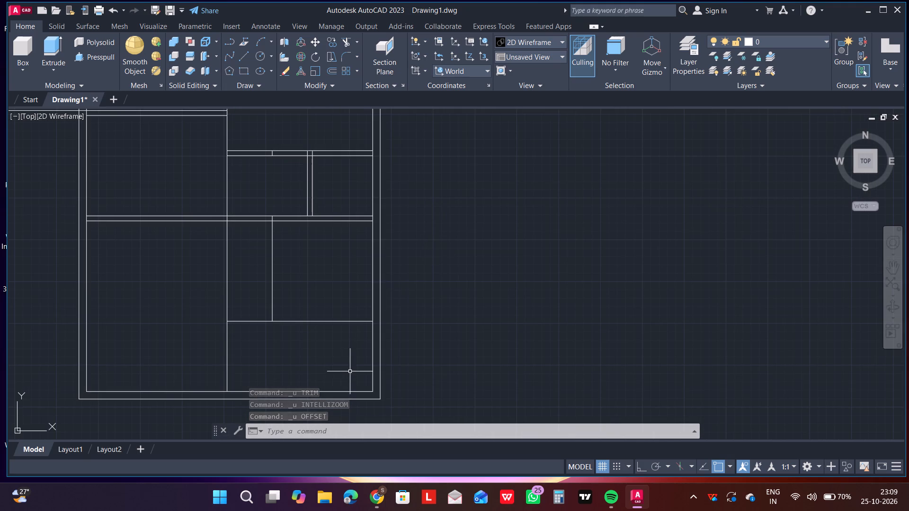
scroll(364, 337, "up", 3)
scroll(364, 337, "down", 2)
scroll(362, 395, "down", 2)
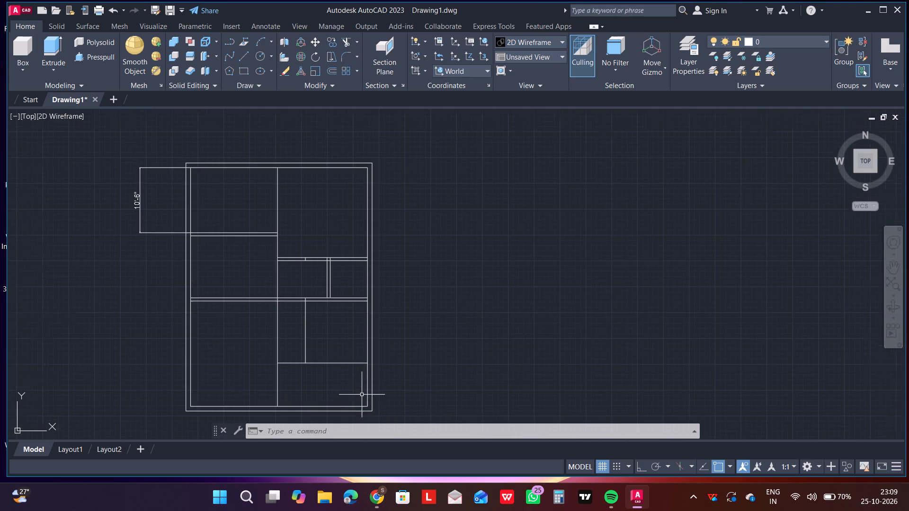
scroll(357, 406, "up", 3)
scroll(357, 404, "down", 3)
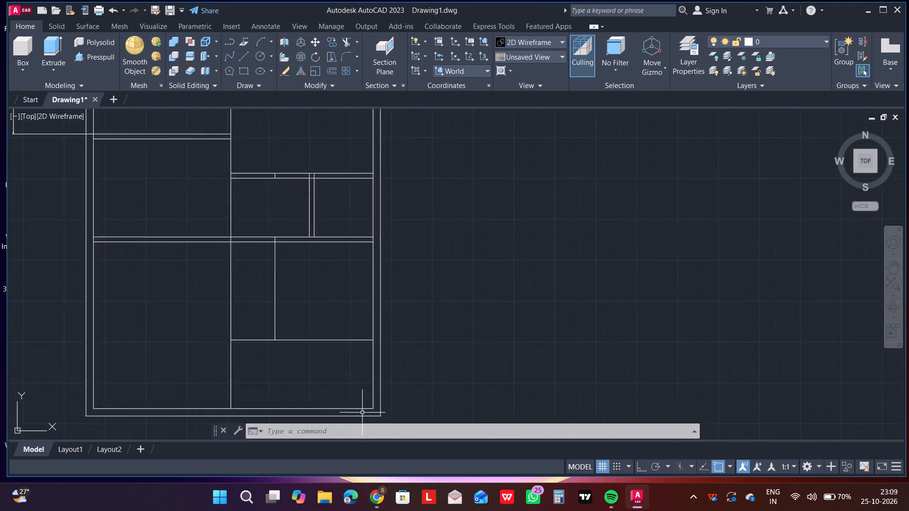
scroll(362, 404, "down", 2)
scroll(359, 414, "up", 3)
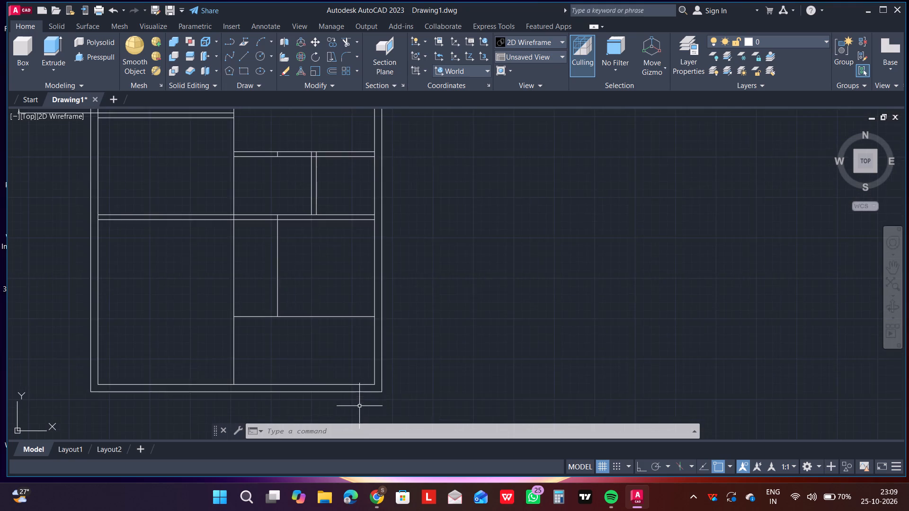
scroll(362, 394, "up", 1)
key("l")
key("Return")
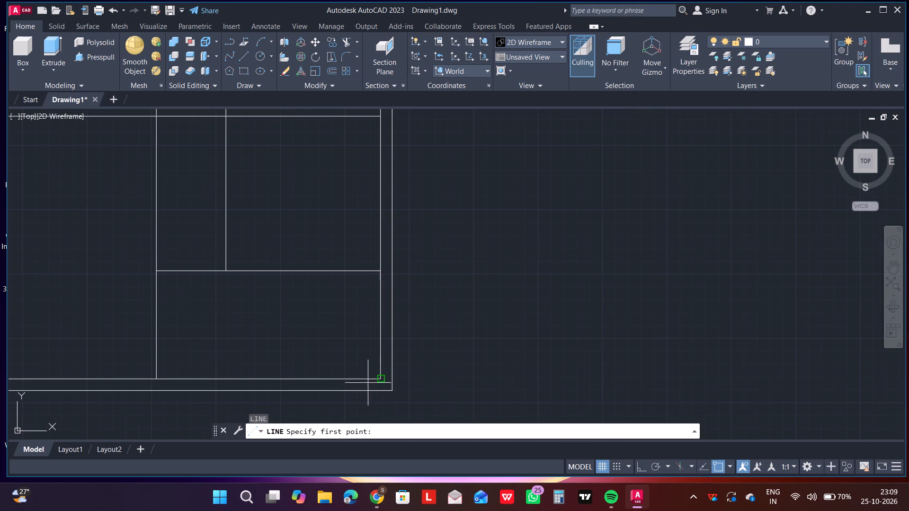
left_click_drag(379, 379, 379, 372)
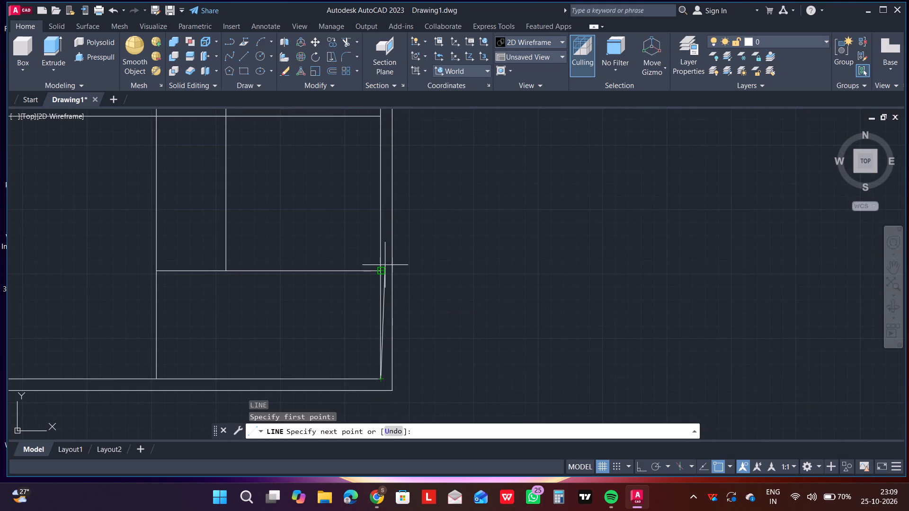
left_click(379, 272)
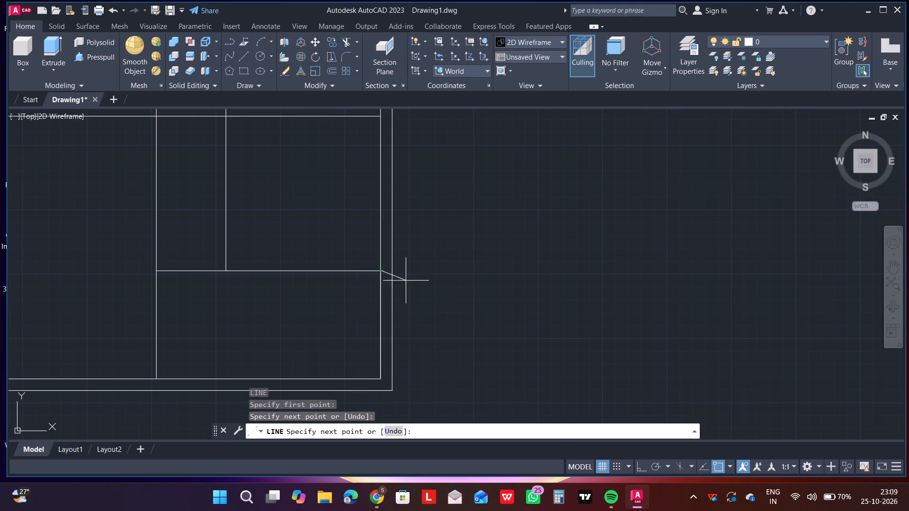
key("Escape")
Offset the new short wall line leftward at 1' intervals, making the first five parallel lines below the horizontal line.
key("o")
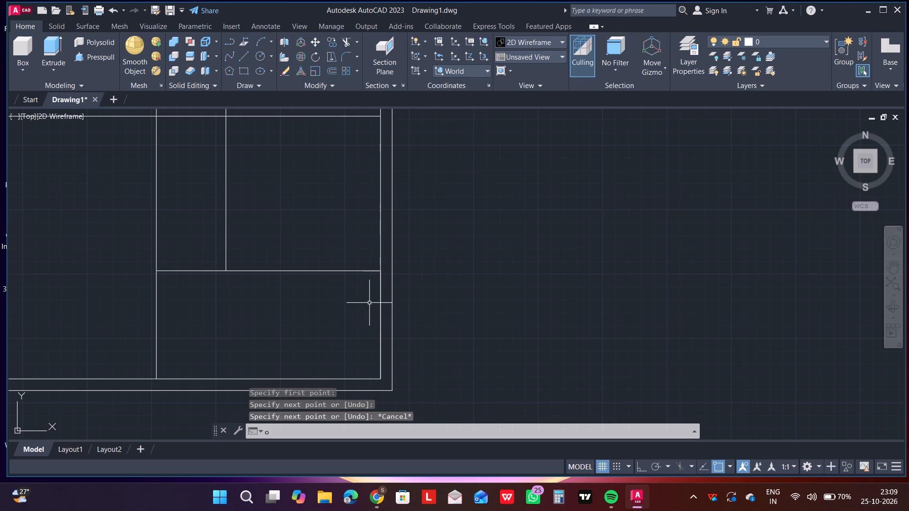
key("f")
key("f")
key("Return")
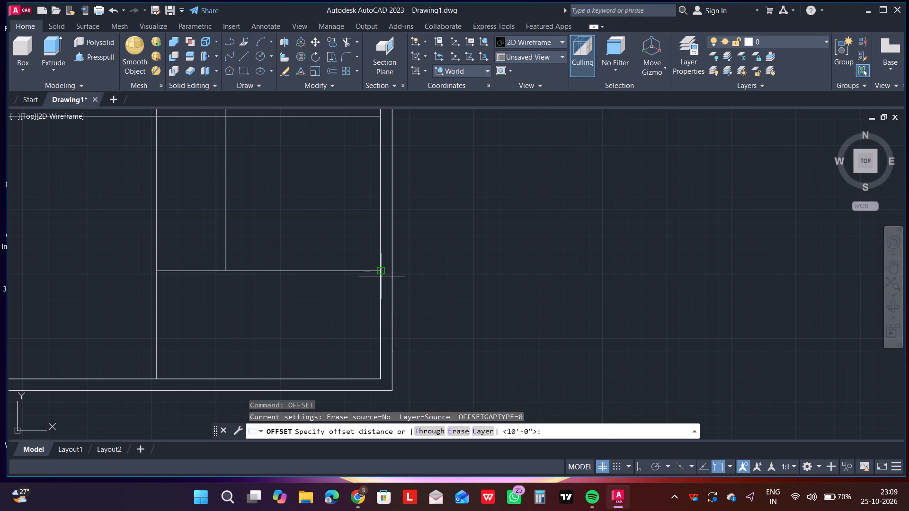
left_click(380, 273)
type("1'")
key("Return")
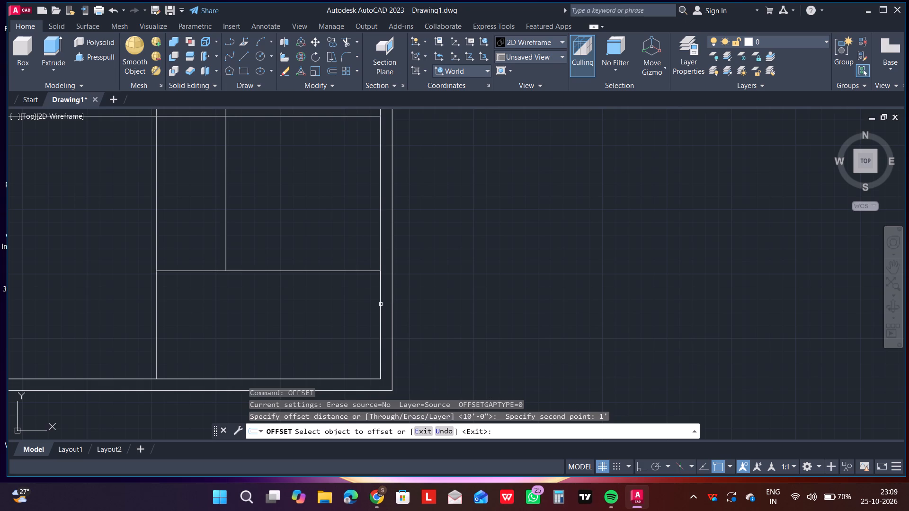
left_click(380, 304)
left_click(348, 310)
left_click(364, 298)
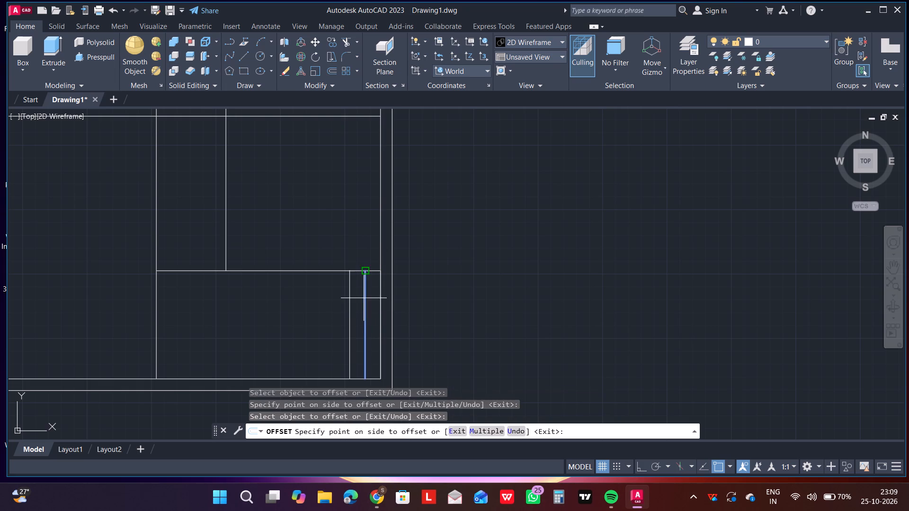
left_click(333, 299)
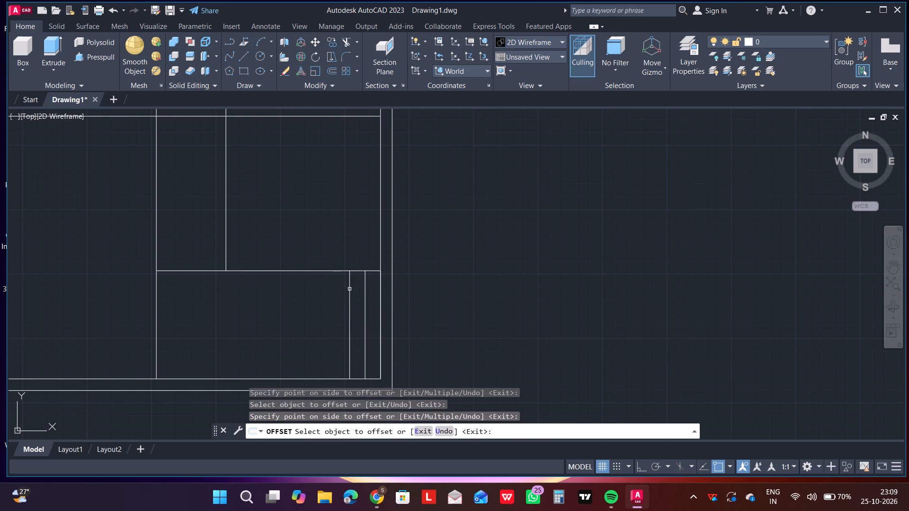
left_click_drag(349, 289, 345, 293)
left_click(332, 300)
left_click_drag(335, 300, 328, 301)
left_click(294, 304)
left_click_drag(319, 294, 301, 302)
left_click(253, 308)
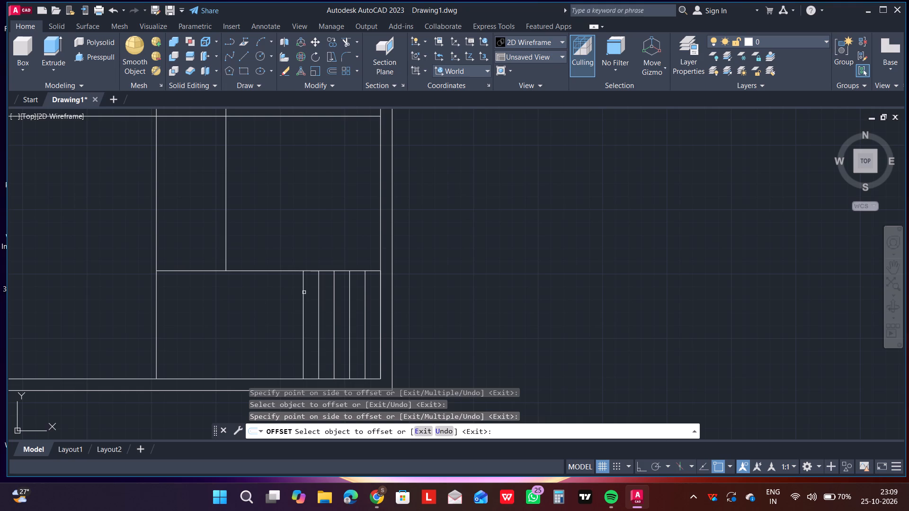
Continue the 1' offsets leftward with five more parallel lines, up to the vertical line's position, and end the command.
left_click(303, 292)
left_click(276, 303)
left_click(288, 296)
left_click(264, 296)
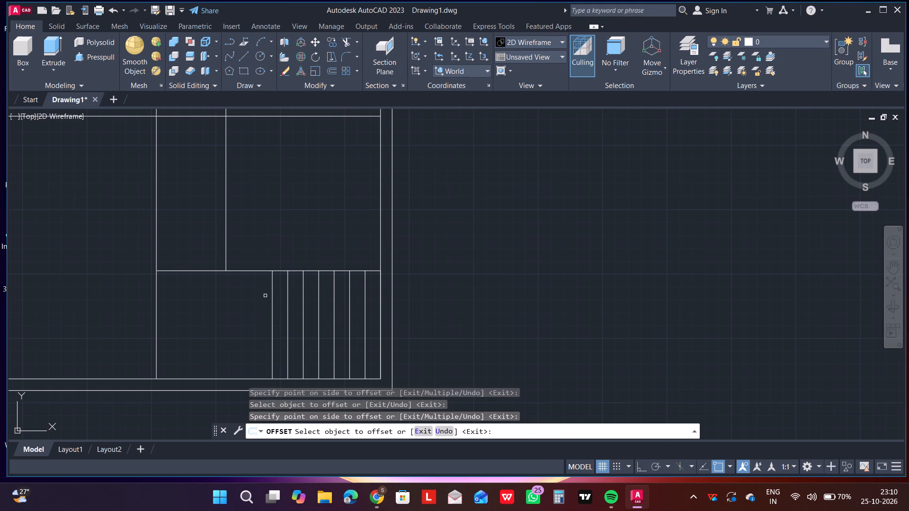
left_click(274, 293)
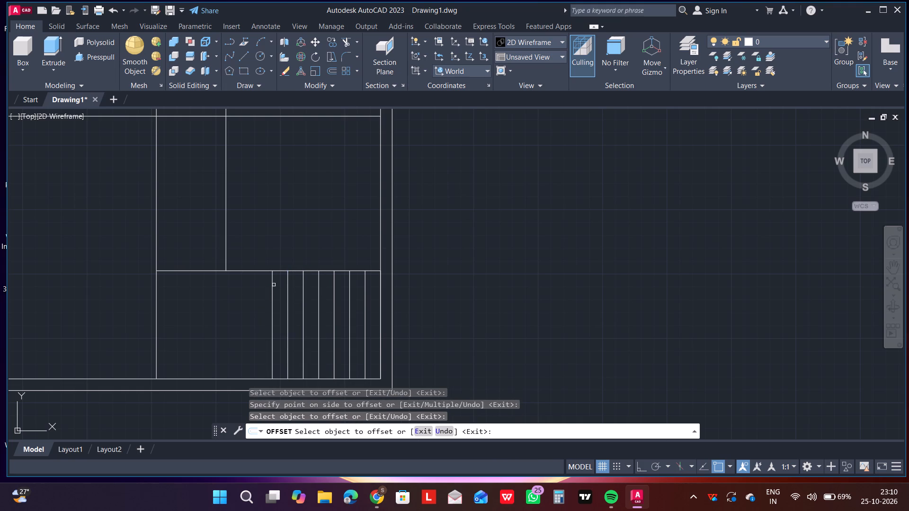
left_click(272, 285)
left_click(258, 292)
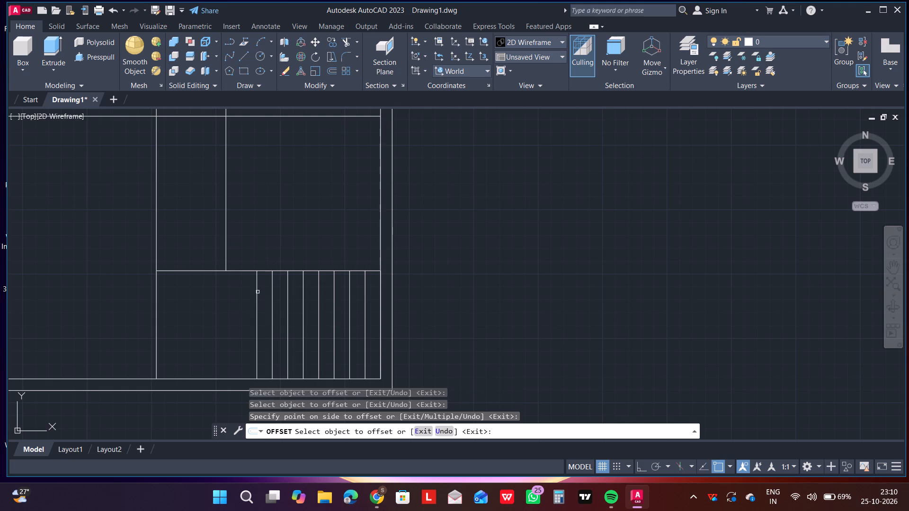
left_click_drag(258, 292, 251, 294)
left_click(246, 295)
left_click(241, 295)
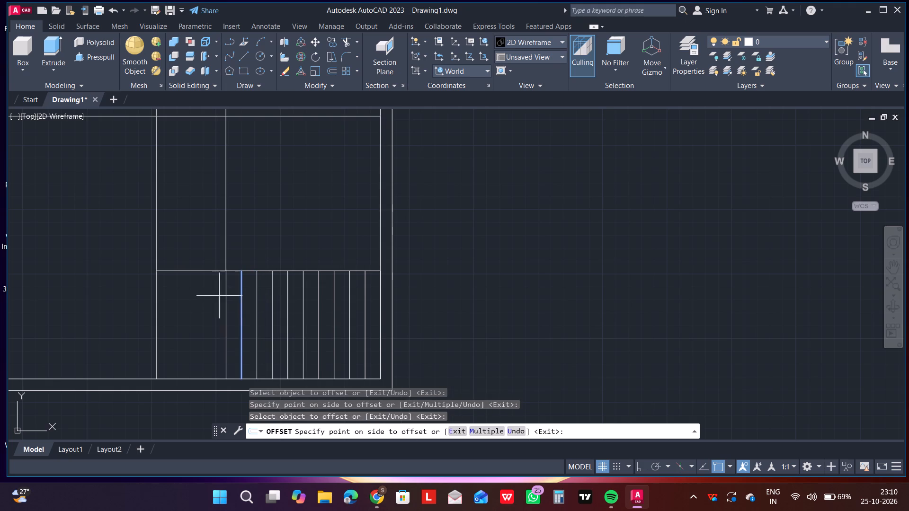
left_click(216, 296)
scroll(261, 301, "down", 1)
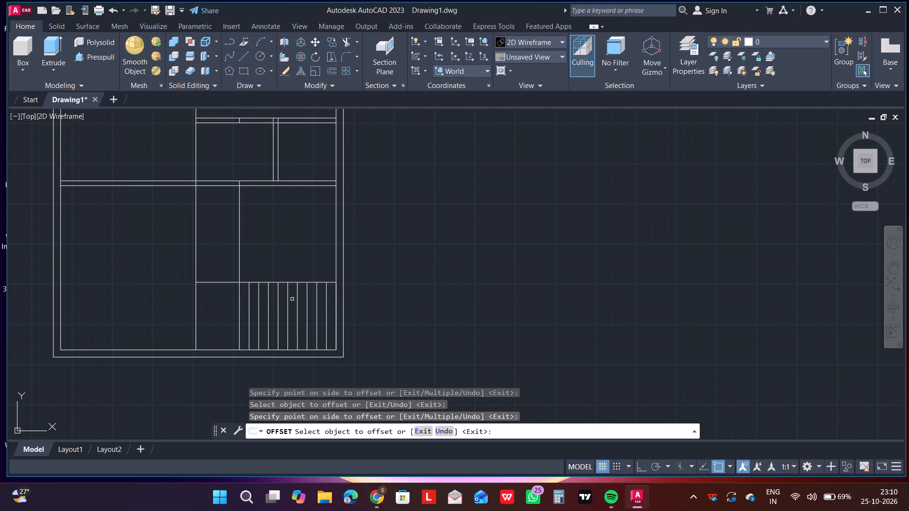
key("Escape")
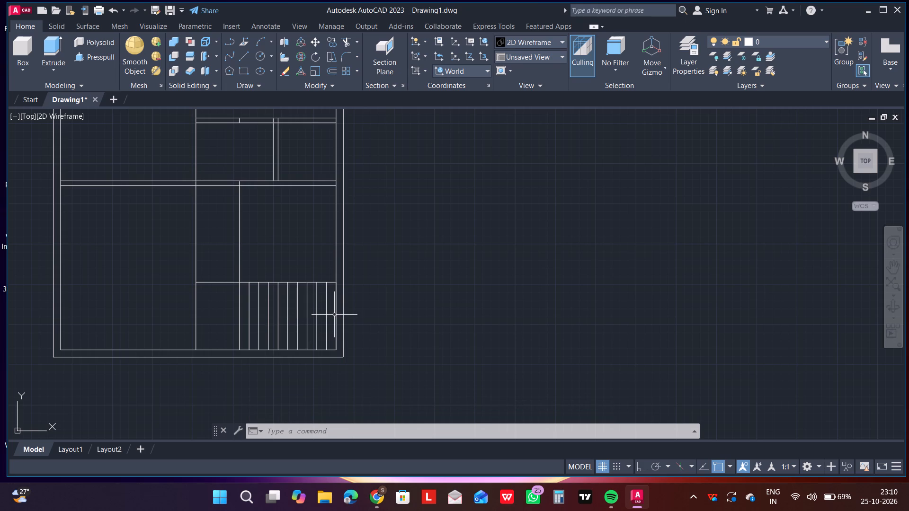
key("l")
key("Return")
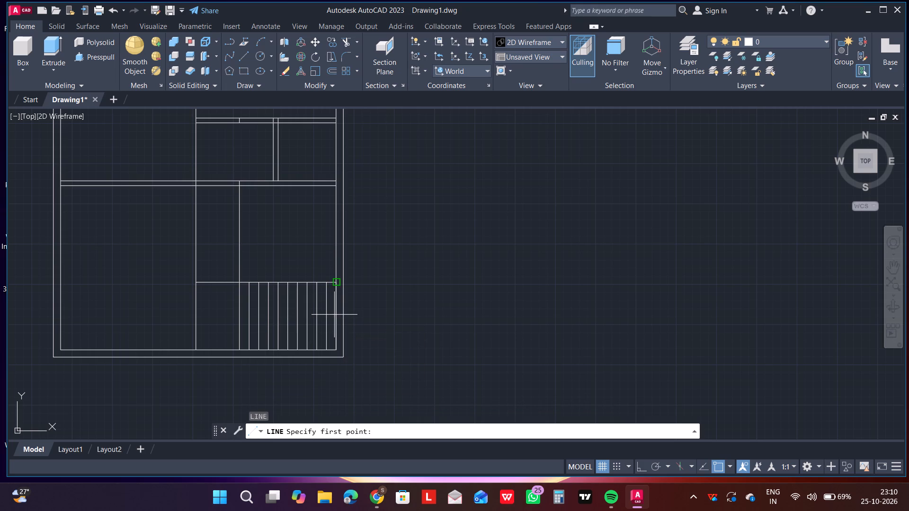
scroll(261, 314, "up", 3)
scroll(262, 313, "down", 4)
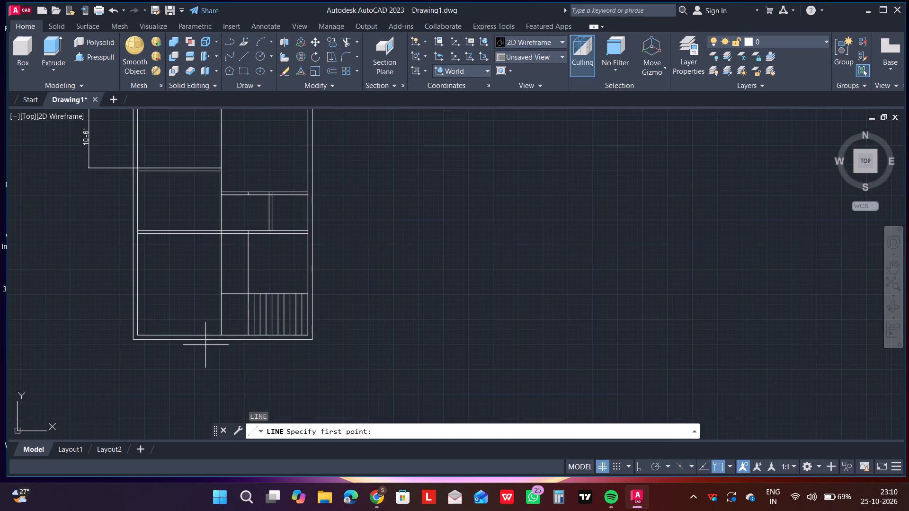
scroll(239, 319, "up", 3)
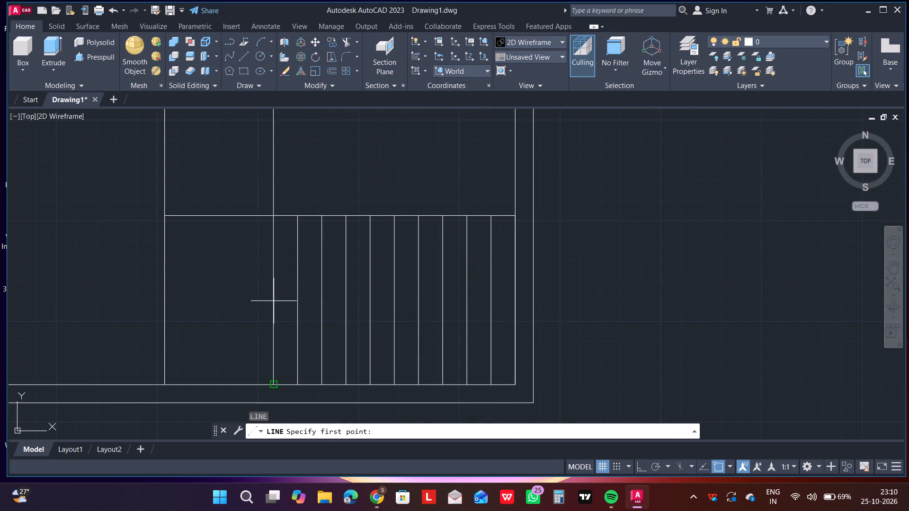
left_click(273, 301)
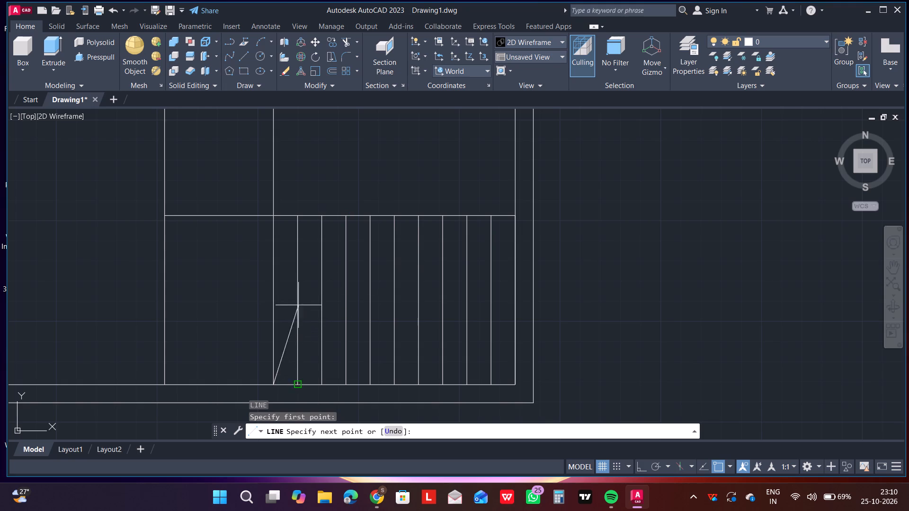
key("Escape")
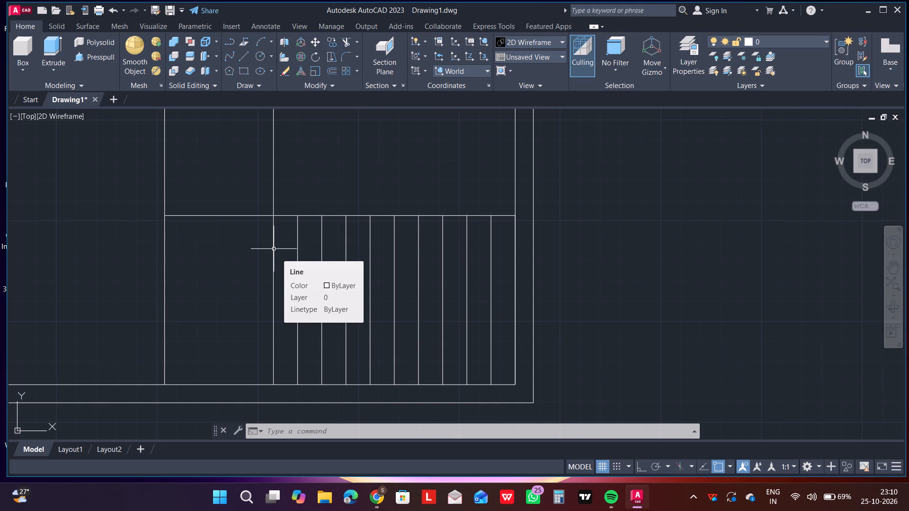
Measure the height of the vertical line at the strip's left end, using a linear dimension without placing it.
type("diml")
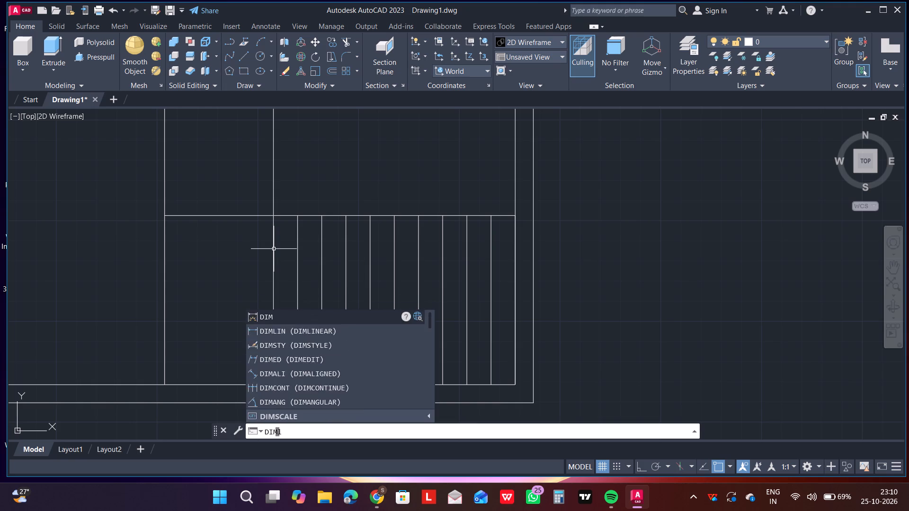
key("Return")
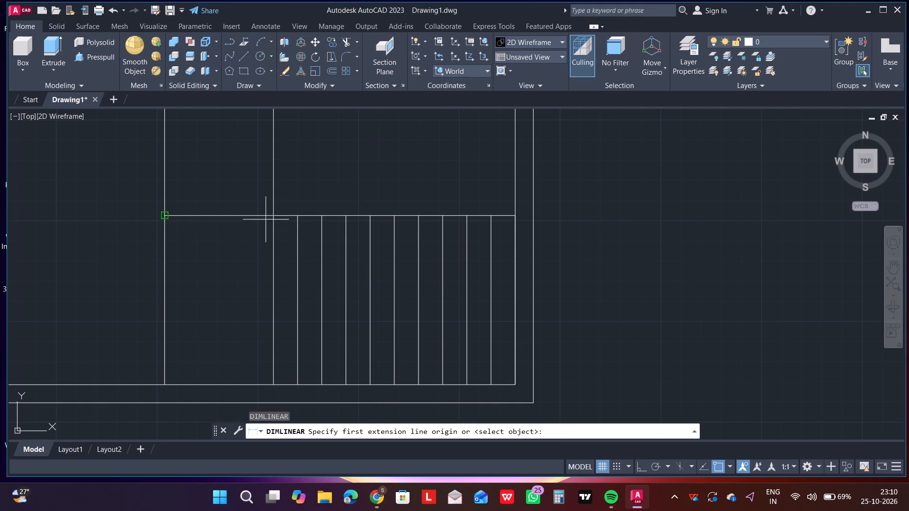
left_click_drag(272, 217, 272, 218)
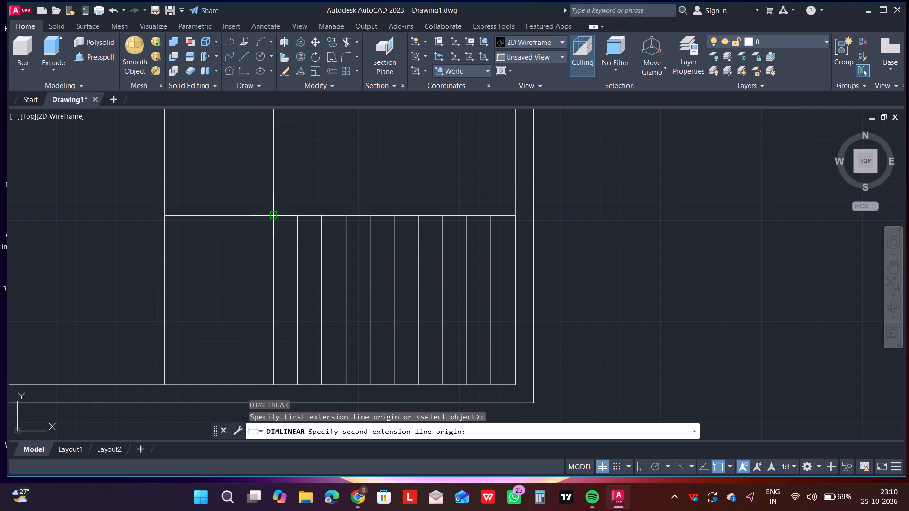
left_click_drag(272, 218, 273, 229)
left_click(274, 383)
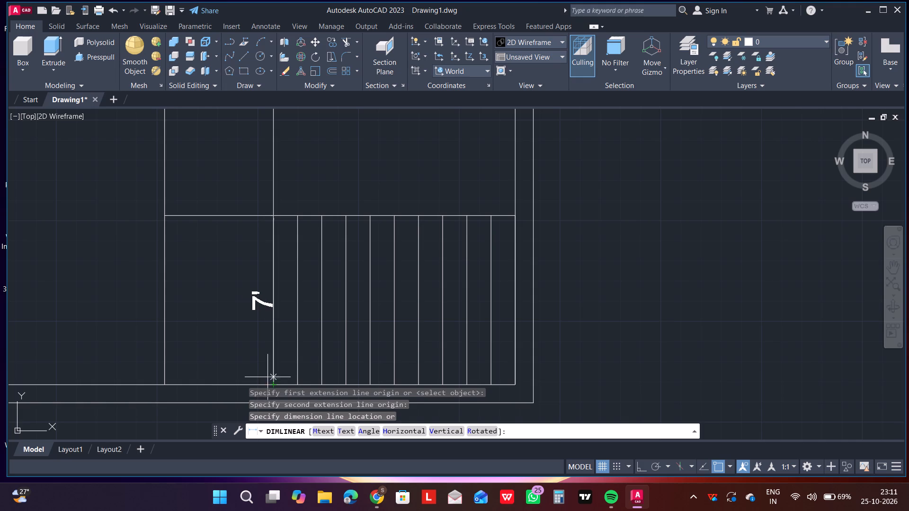
key("Escape")
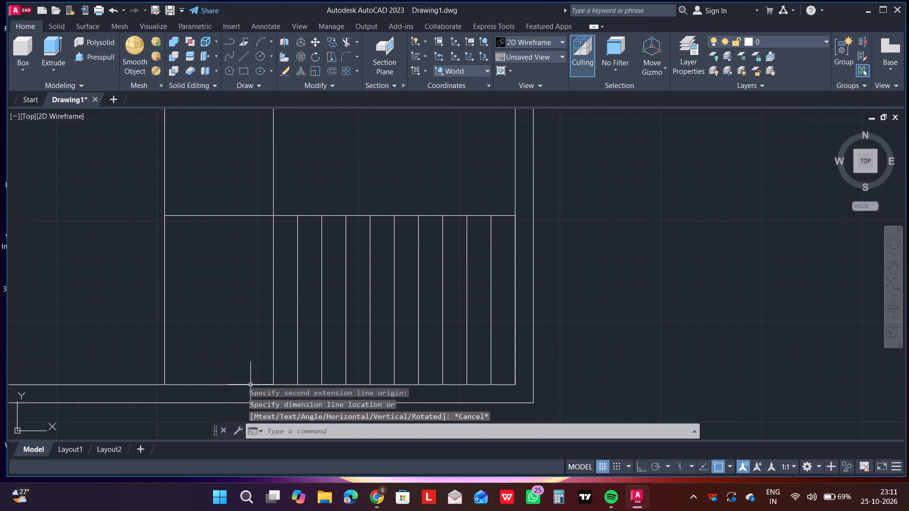
Draw a line 3'3" up from the strip's lower-left corner, turning horizontally right across all the parallel lines with ortho on and object snap off.
key("l")
key("Return")
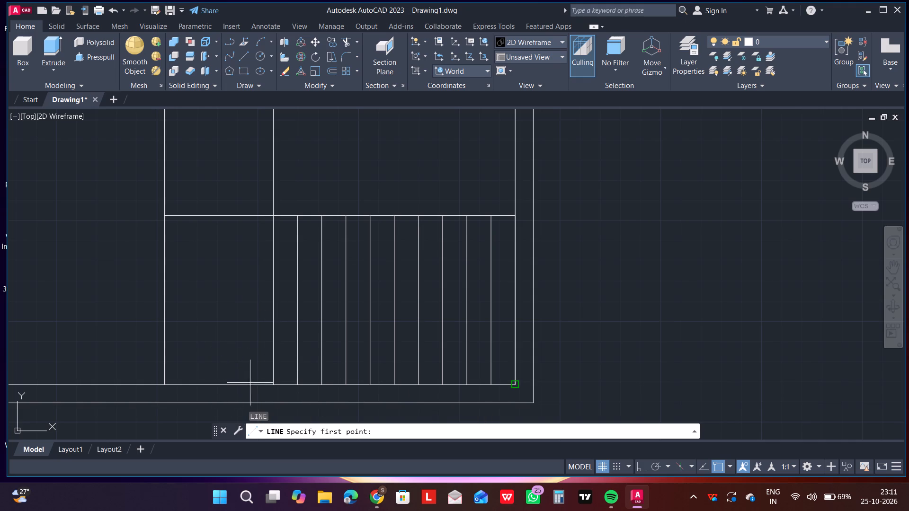
left_click(275, 385)
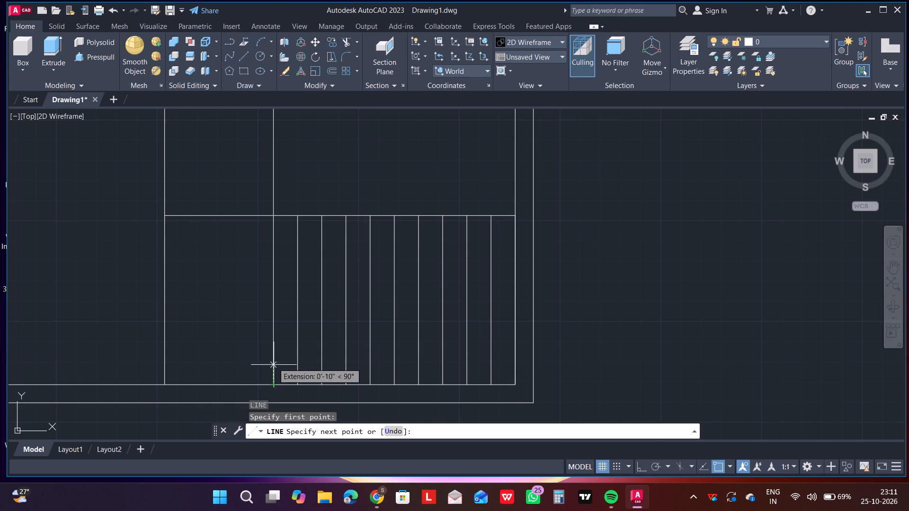
key("3")
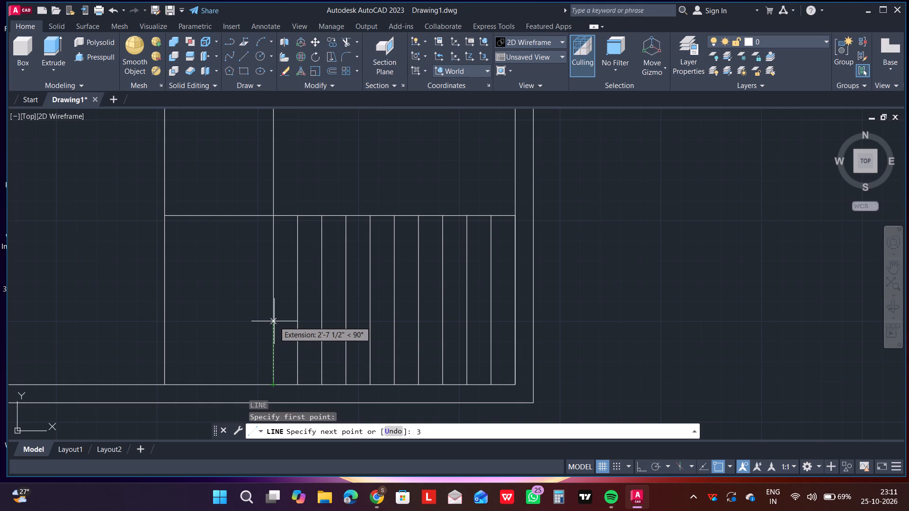
key("apostrophe")
key("3")
key("shift+quotedbl")
key("Return")
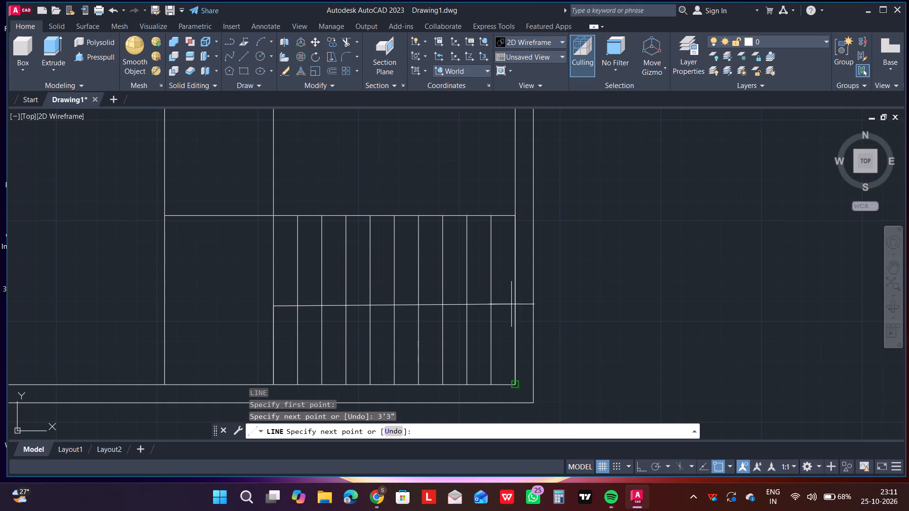
key("F8")
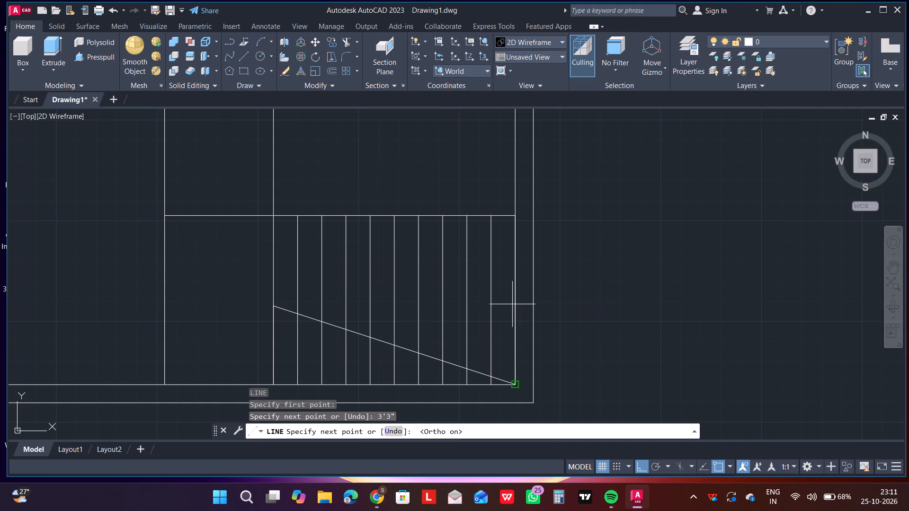
key("F3")
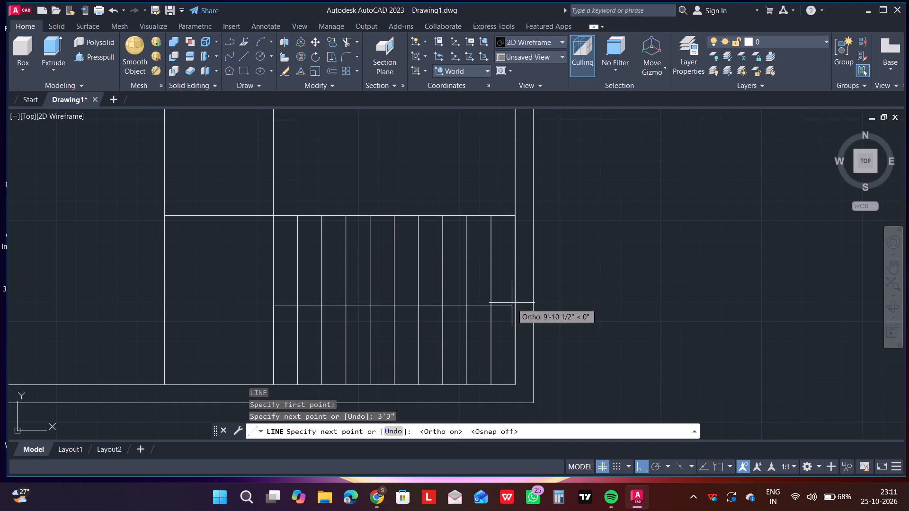
key("F3")
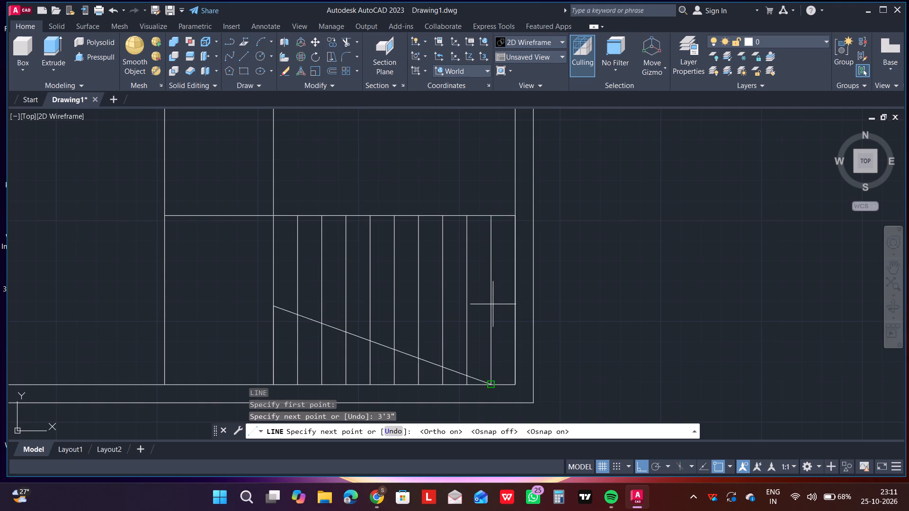
key("F3")
left_click(502, 309)
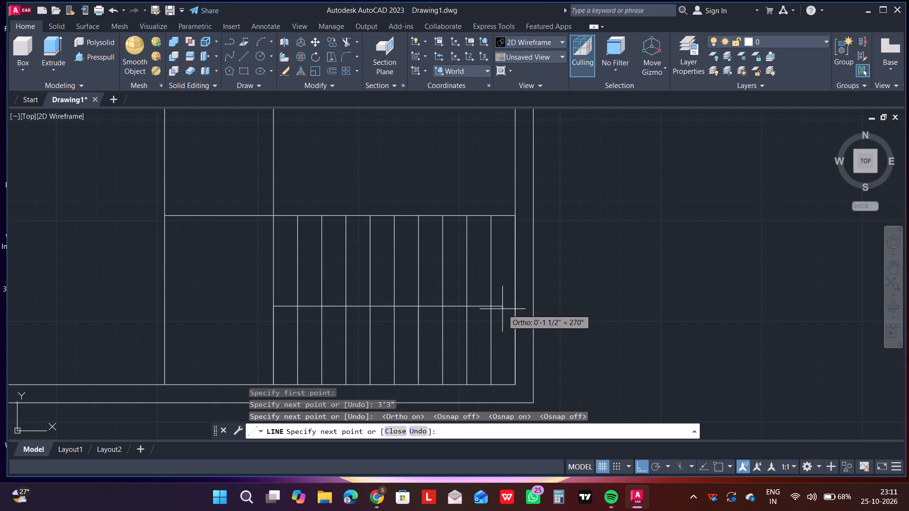
key("Escape")
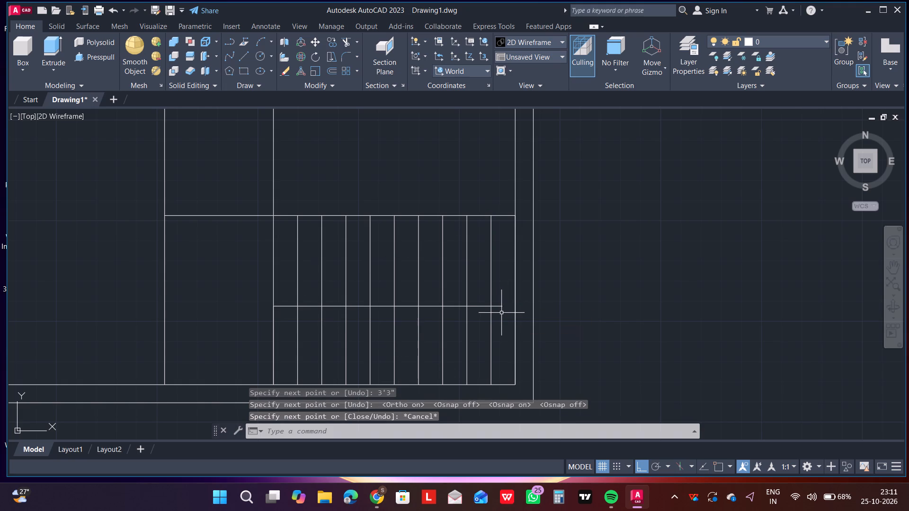
Trim away the parallel line nearest the right wall and the horizontal divider's end back to the next parallel line.
type("tr")
key("Return")
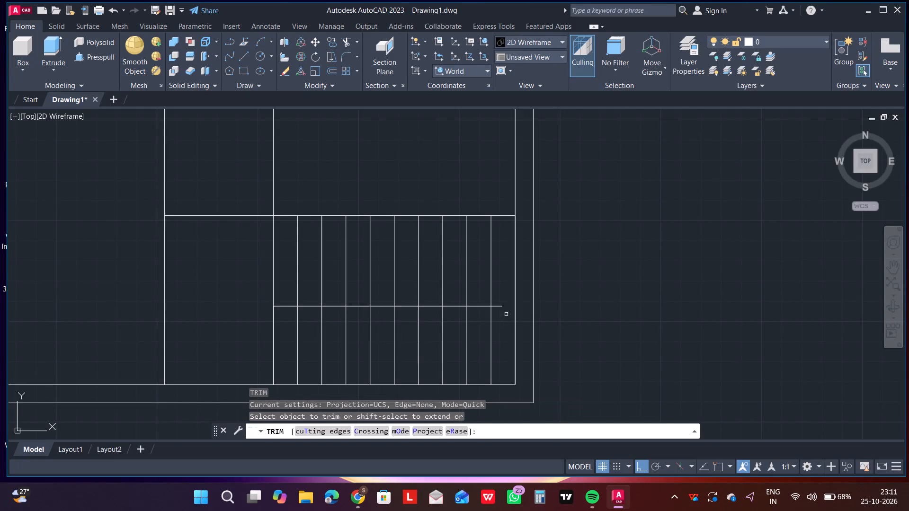
left_click_drag(481, 315, 500, 321)
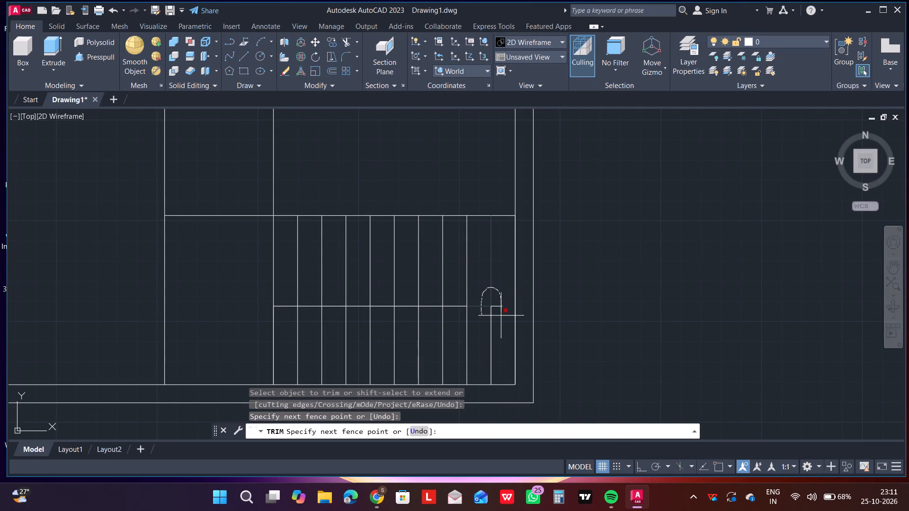
left_click_drag(500, 321, 496, 306)
left_click_drag(496, 306, 496, 307)
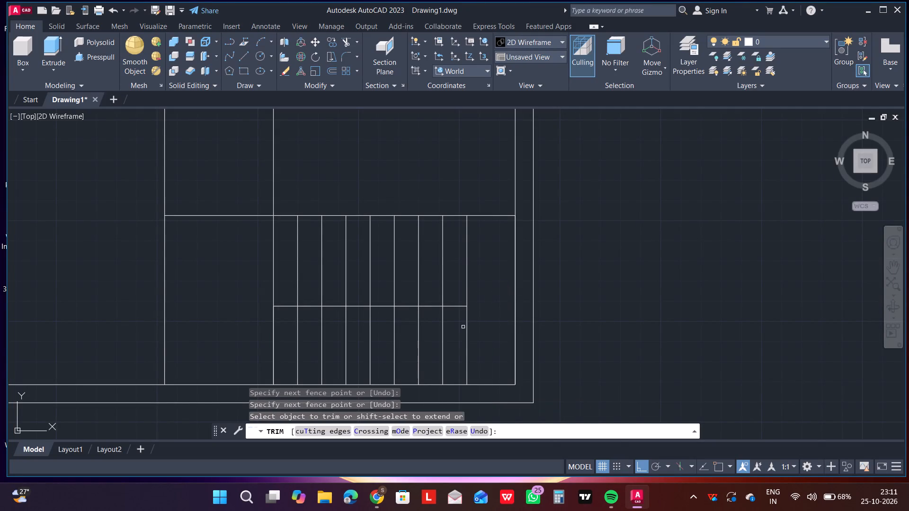
left_click(275, 326)
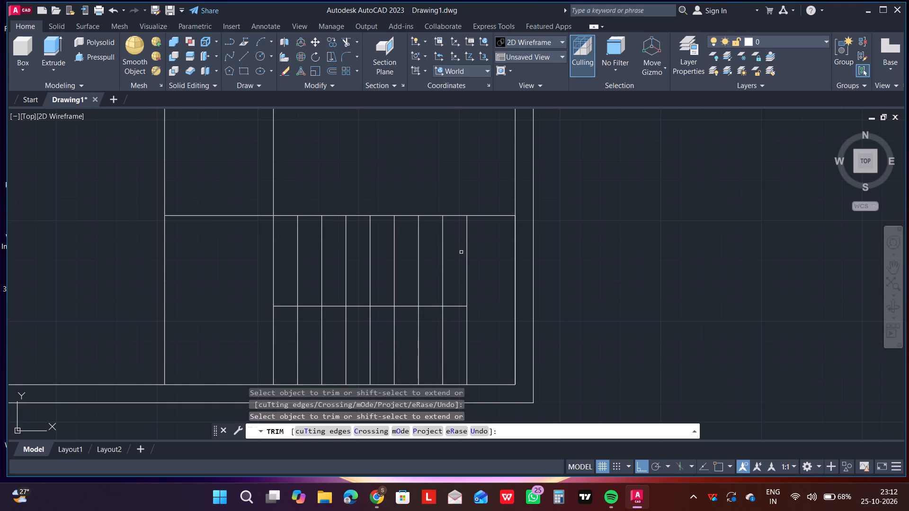
scroll(576, 245, "down", 3)
scroll(575, 242, "up", 1)
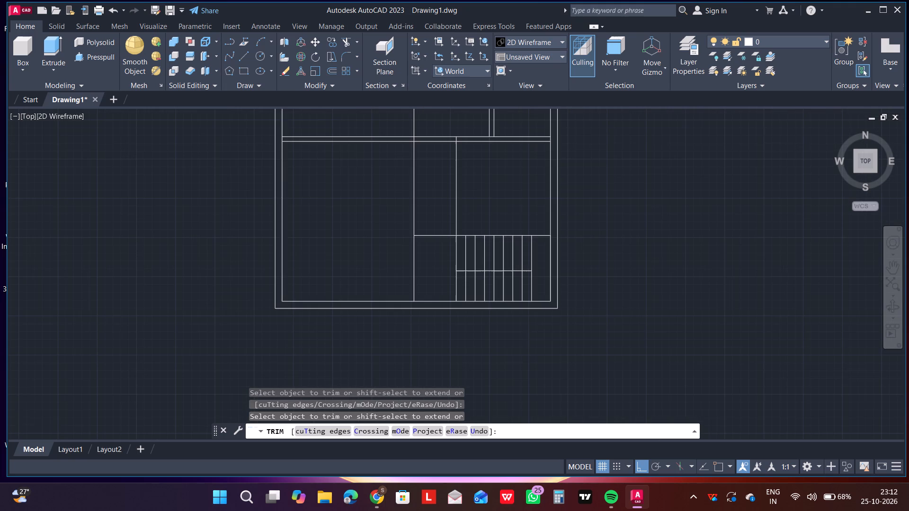
key("Escape")
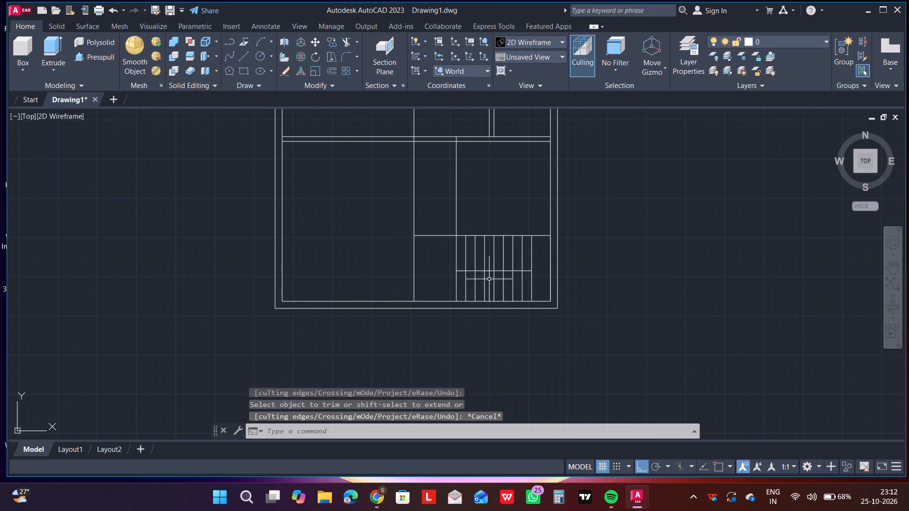
Offset the strip's top horizontal line 3'3" downward.
scroll(511, 269, "up", 3)
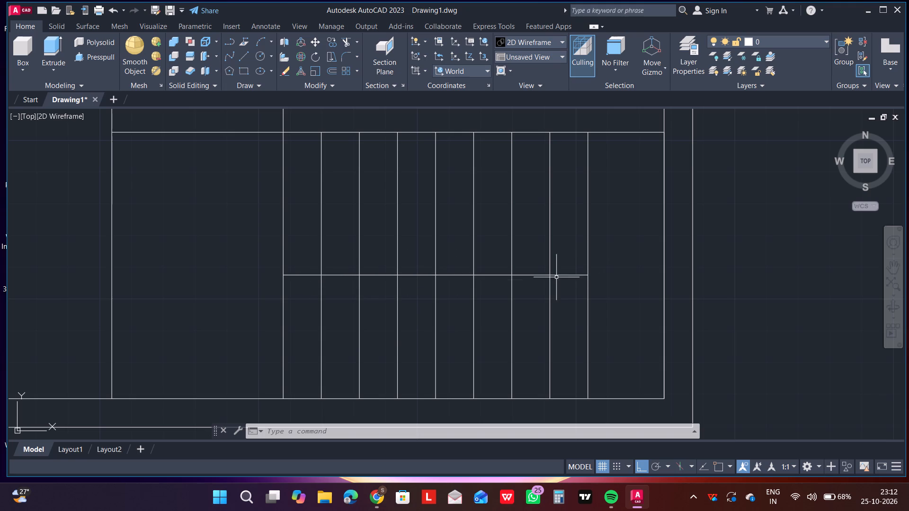
key("o")
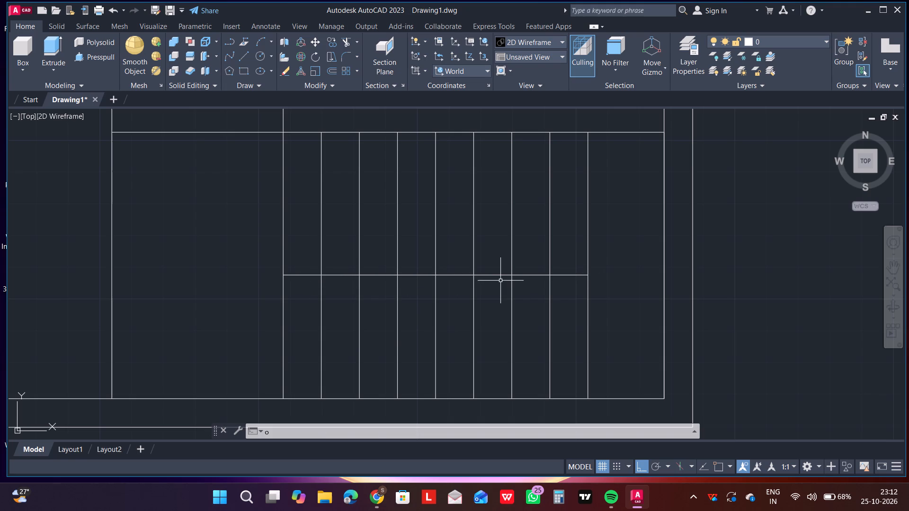
type("ff")
key("Return")
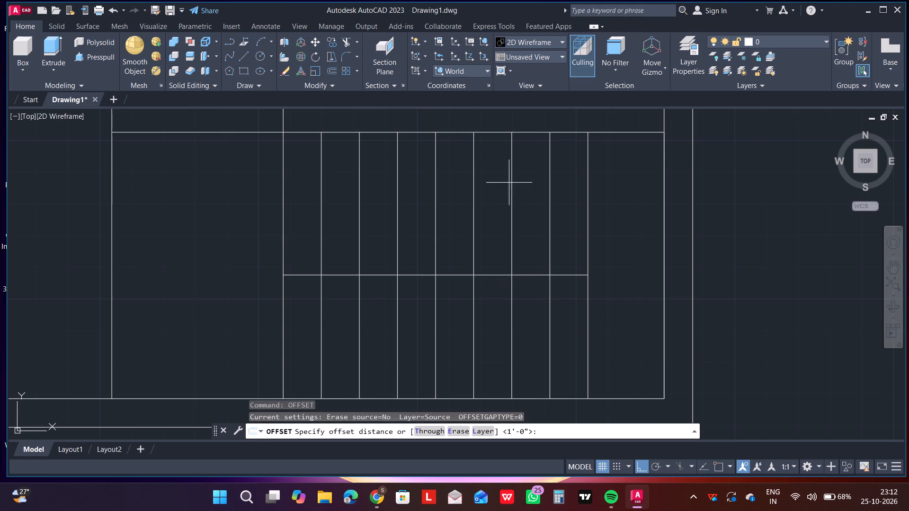
left_click(586, 132)
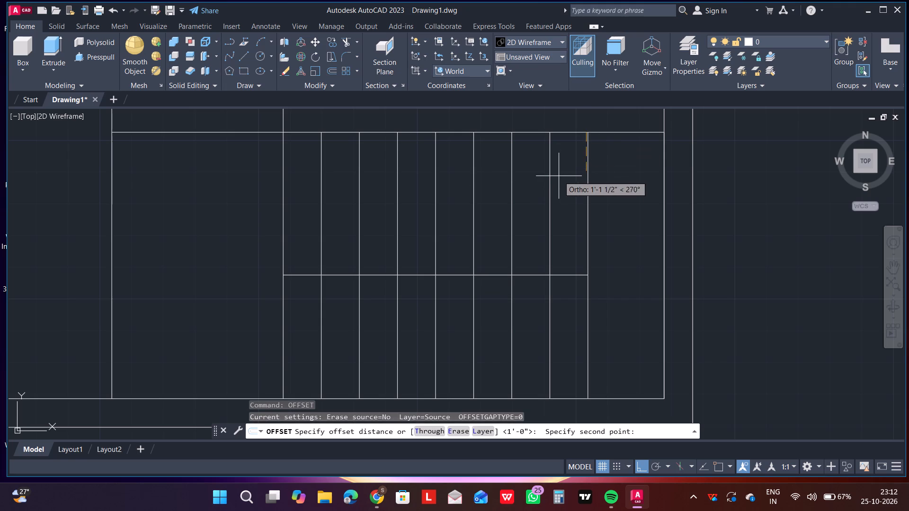
type("3'3\"")
key("Return")
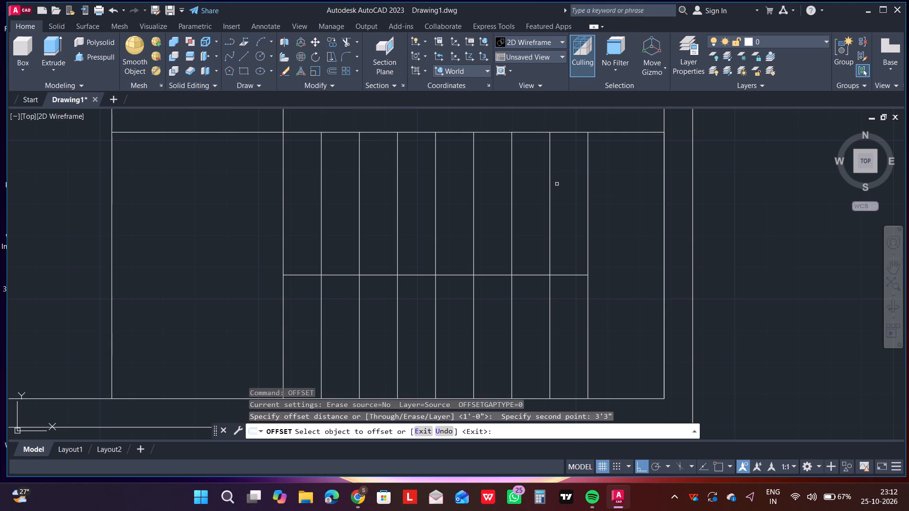
left_click(466, 133)
left_click(459, 193)
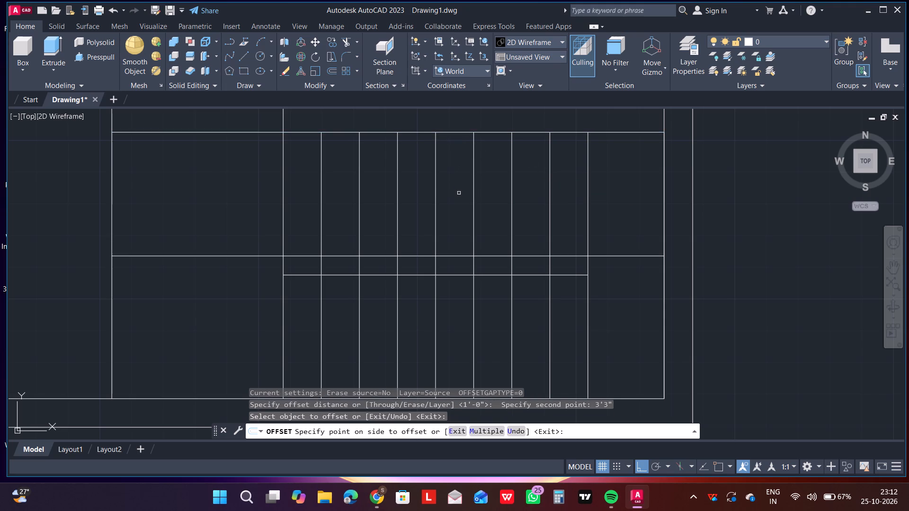
scroll(459, 198, "down", 1)
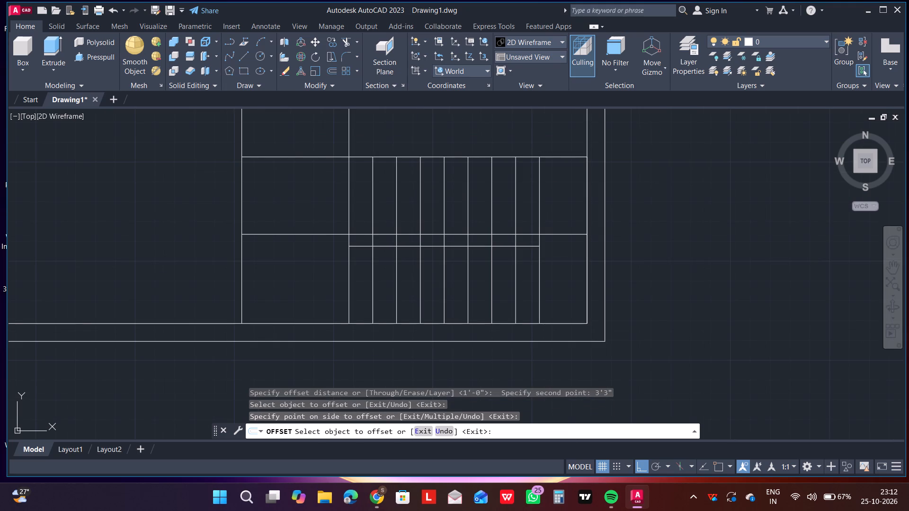
key("Escape")
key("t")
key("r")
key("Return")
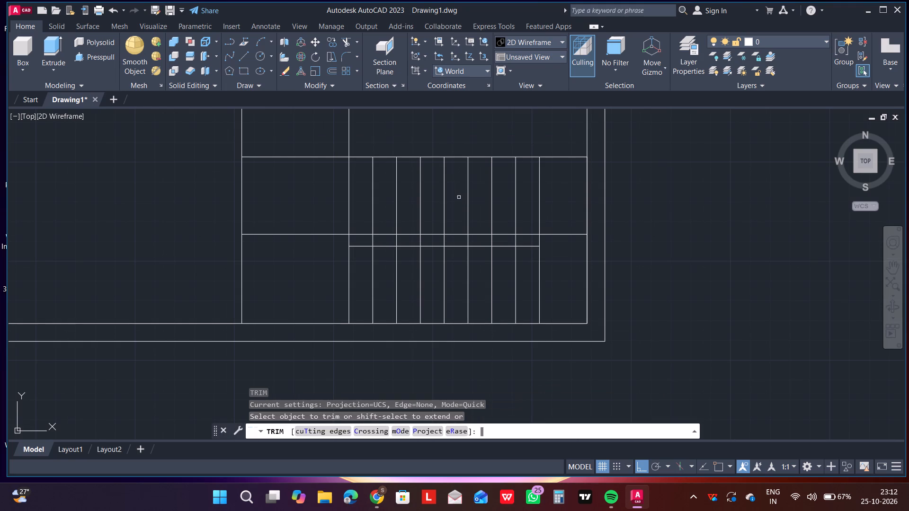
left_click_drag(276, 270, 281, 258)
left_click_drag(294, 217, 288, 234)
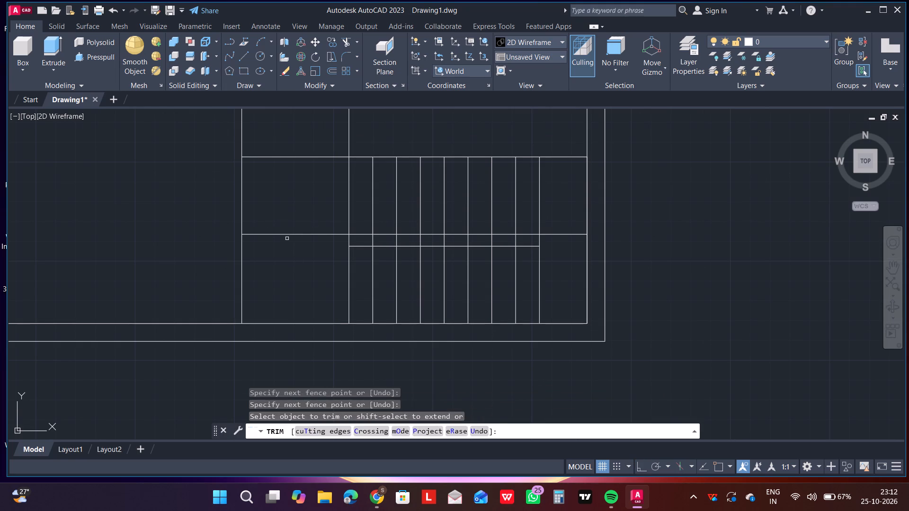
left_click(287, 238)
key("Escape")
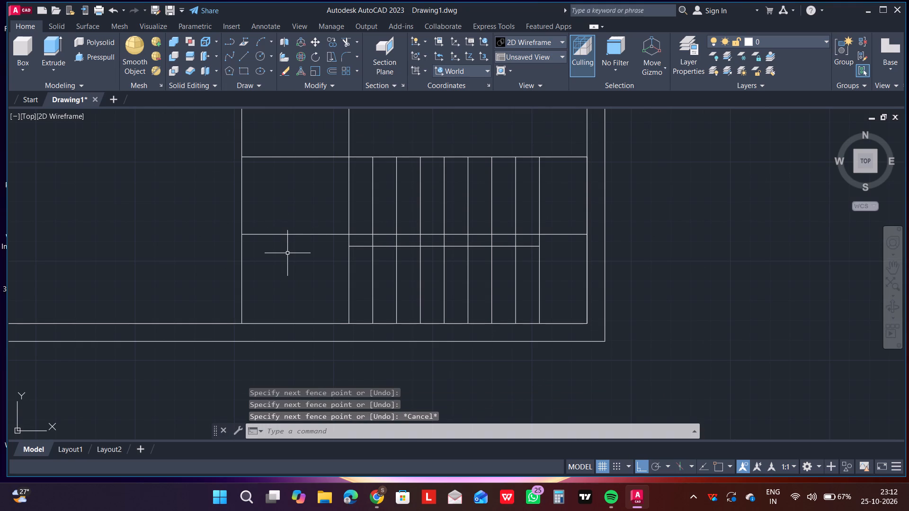
Trim off the part of the new horizontal line that extends left of the strip's left vertical line.
type("tr")
key("Return")
left_click_drag(295, 259, 295, 255)
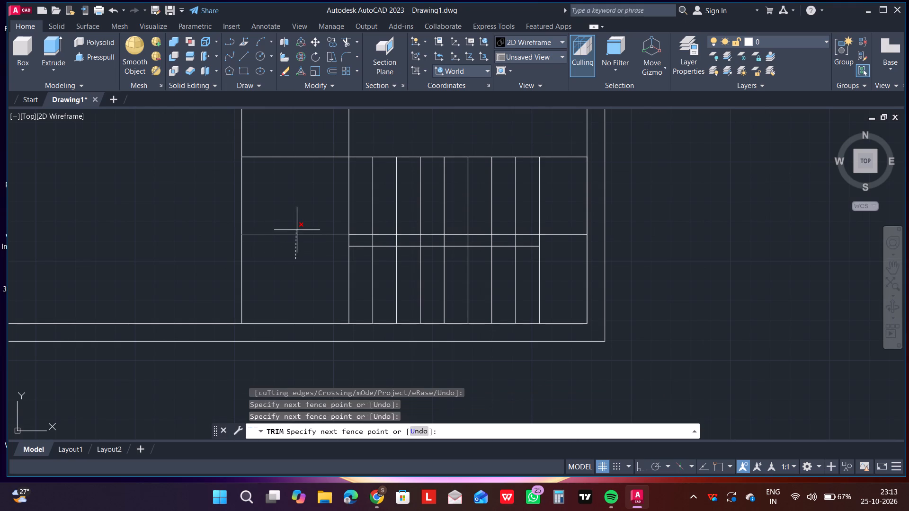
left_click(298, 224)
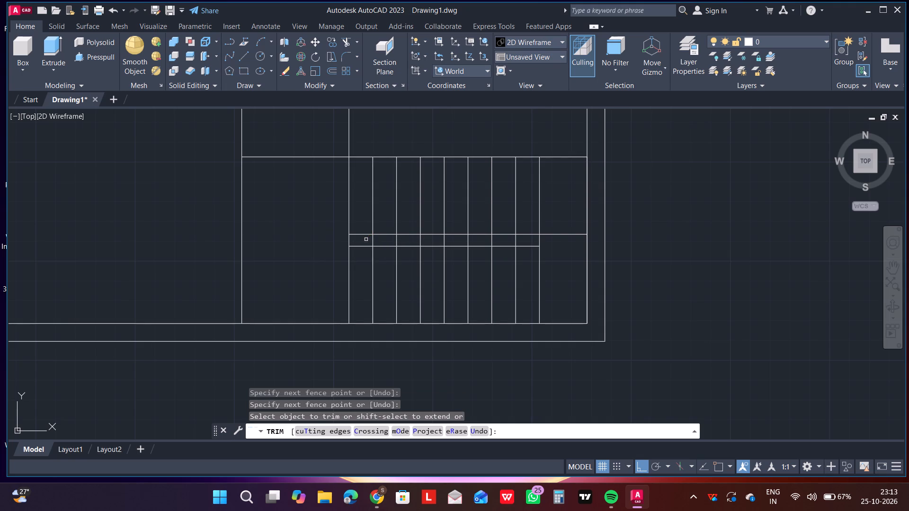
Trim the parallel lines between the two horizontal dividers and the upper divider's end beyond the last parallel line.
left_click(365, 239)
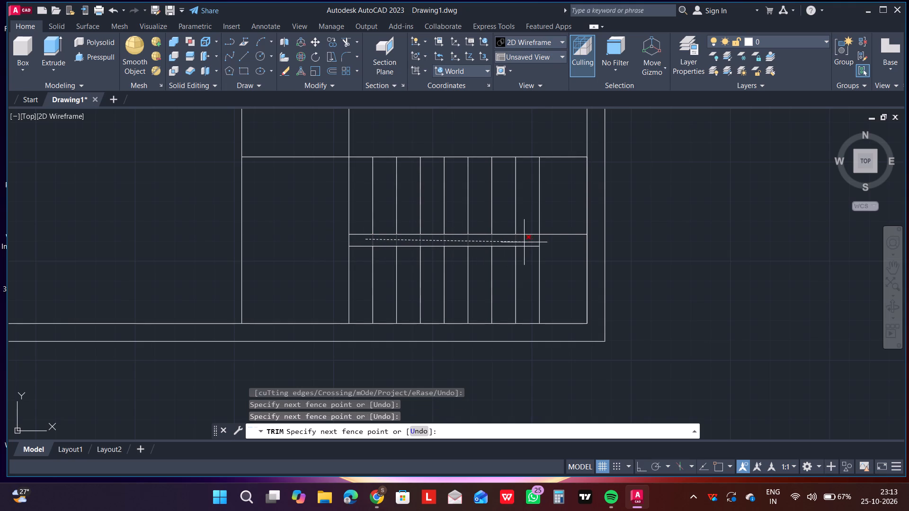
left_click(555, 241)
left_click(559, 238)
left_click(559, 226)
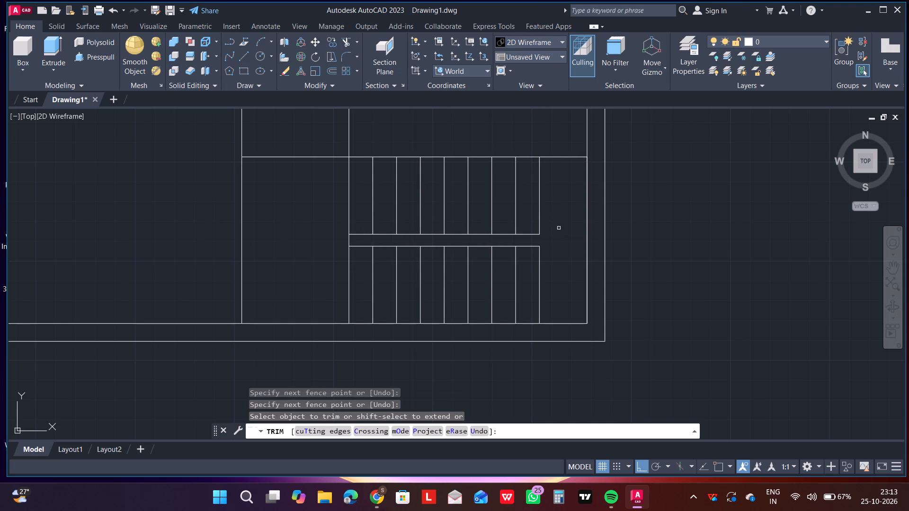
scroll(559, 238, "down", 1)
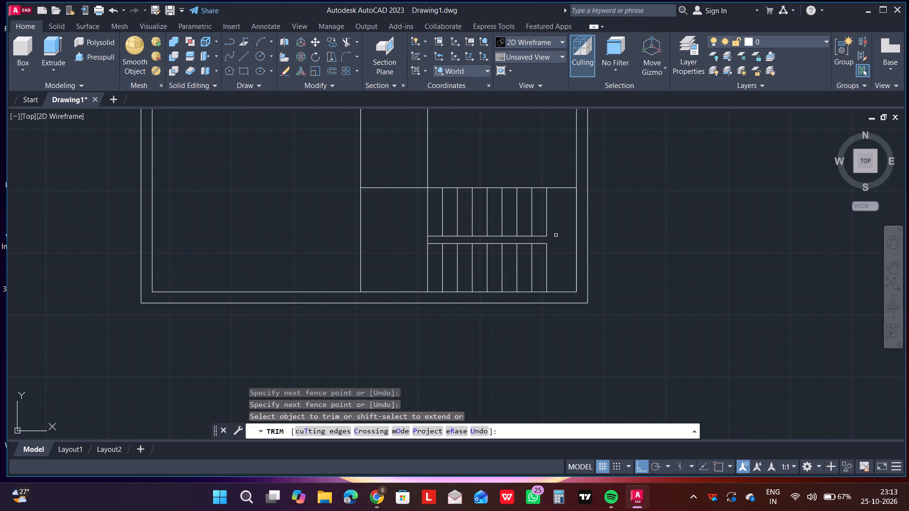
Undo the whole last trim operation, including the trim of the upper divider's extension beyond the strip's left vertical line.
key("Escape")
key("ctrl+z")
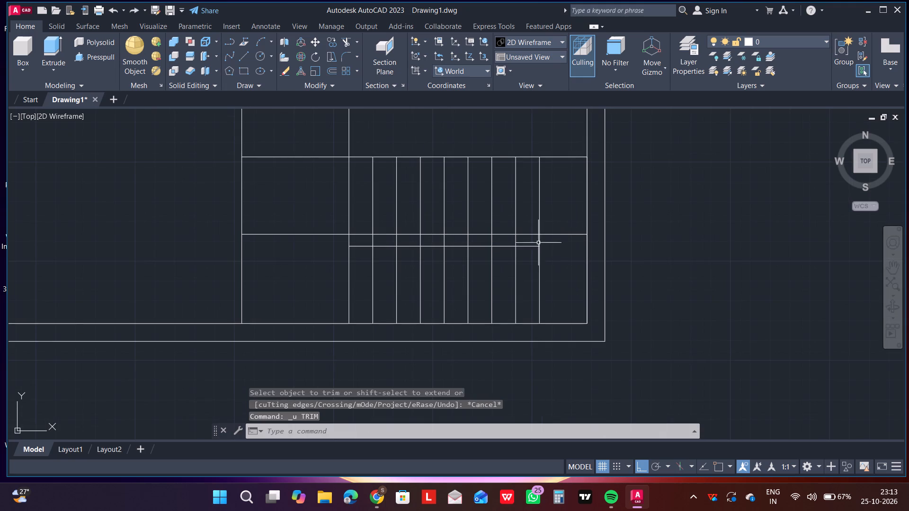
key("Return")
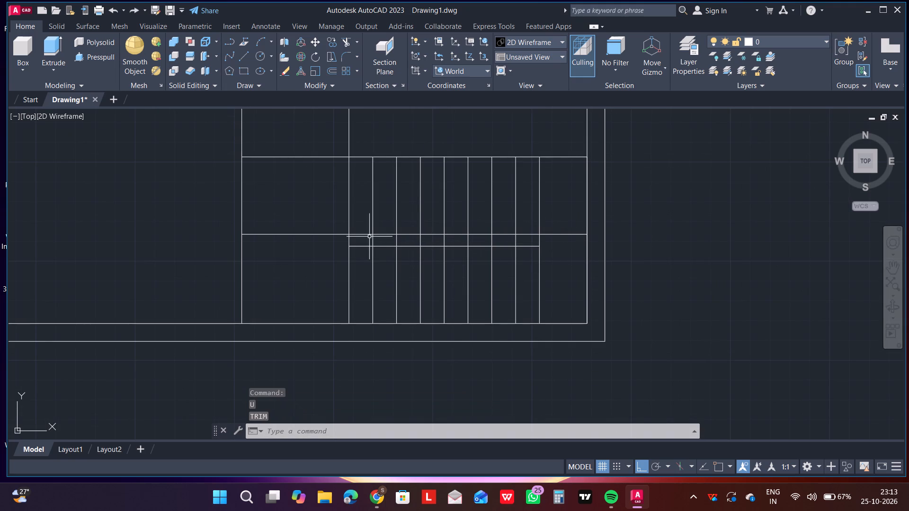
left_click(368, 238)
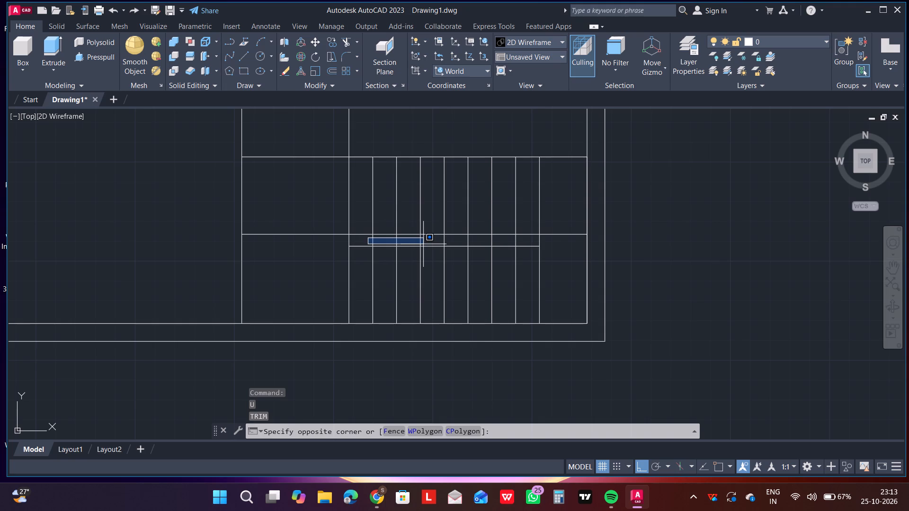
key("Escape")
Trim the inner parallel lines between the two horizontal dividers, and the upper divider's end between the last parallel line and the right wall.
type("tr")
key("Return")
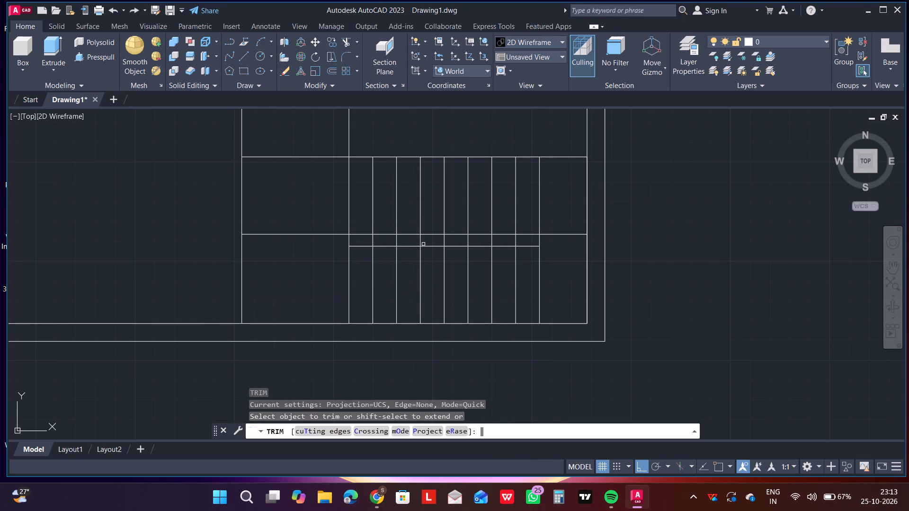
left_click(361, 240)
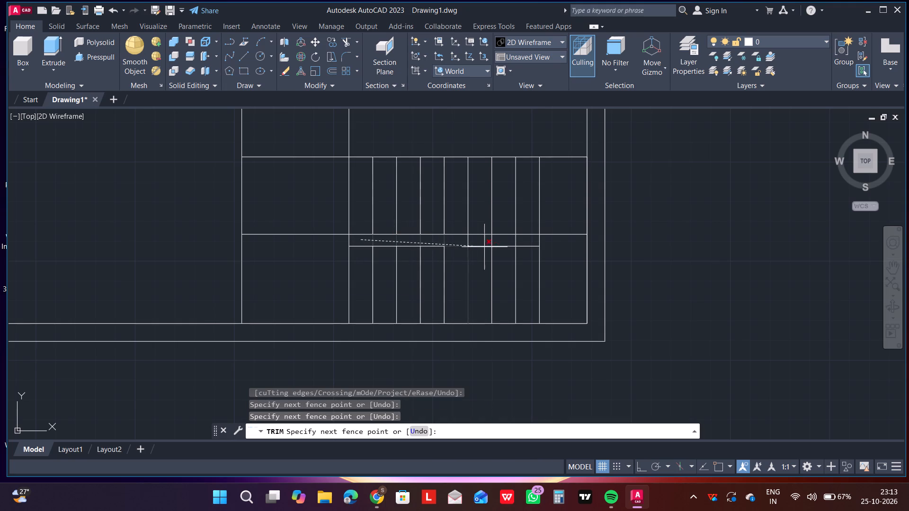
left_click(518, 242)
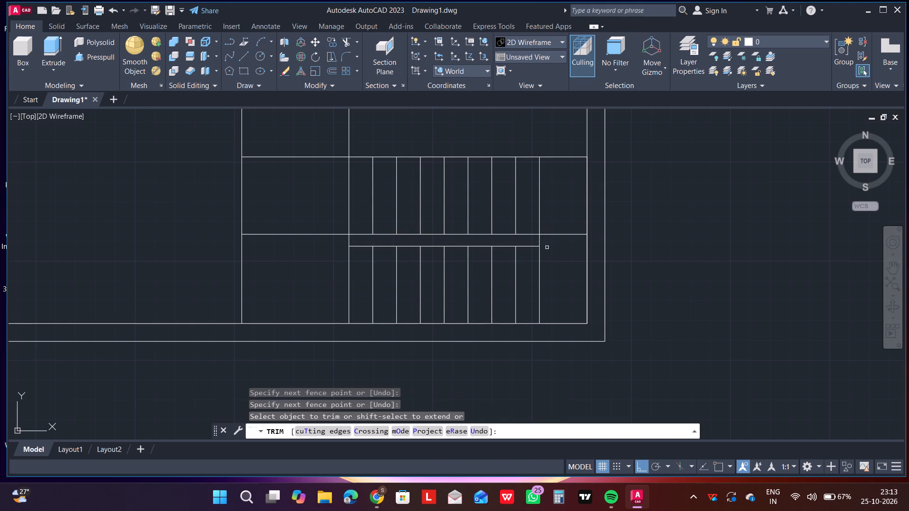
scroll(549, 251, "down", 2)
scroll(549, 254, "up", 2)
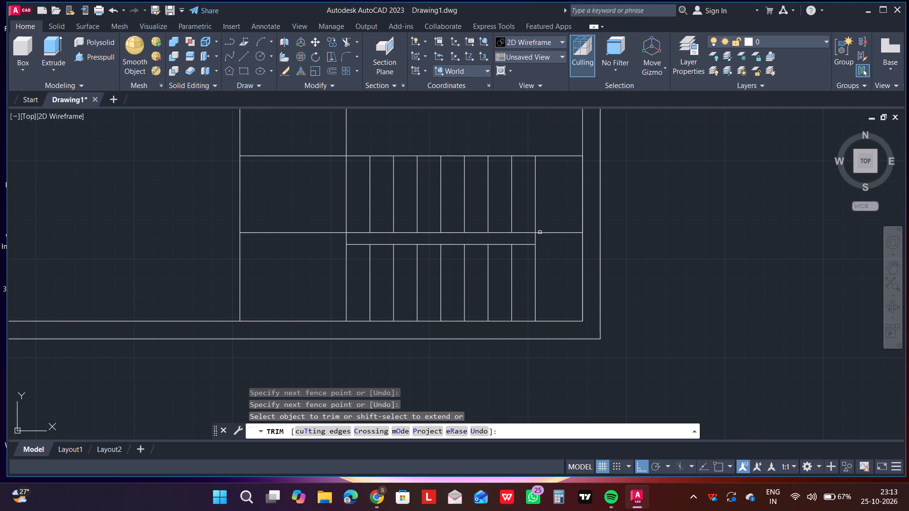
left_click(547, 233)
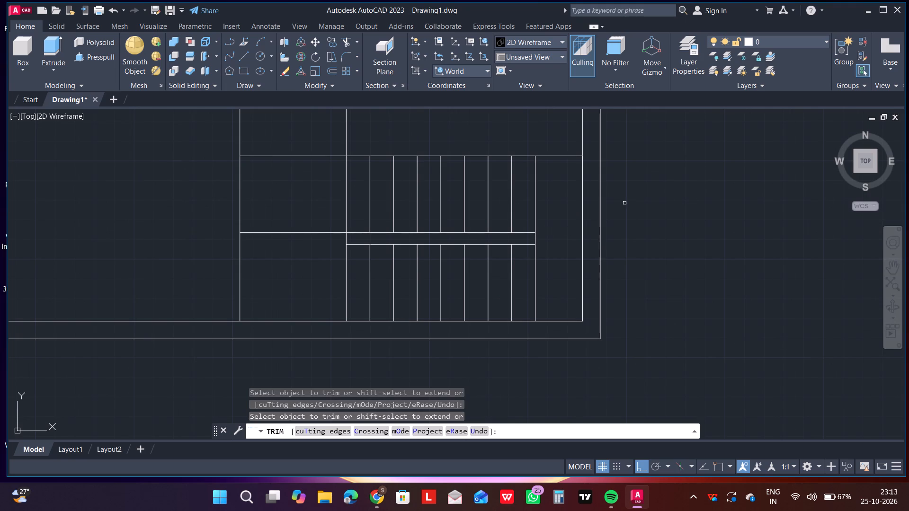
scroll(624, 203, "down", 2)
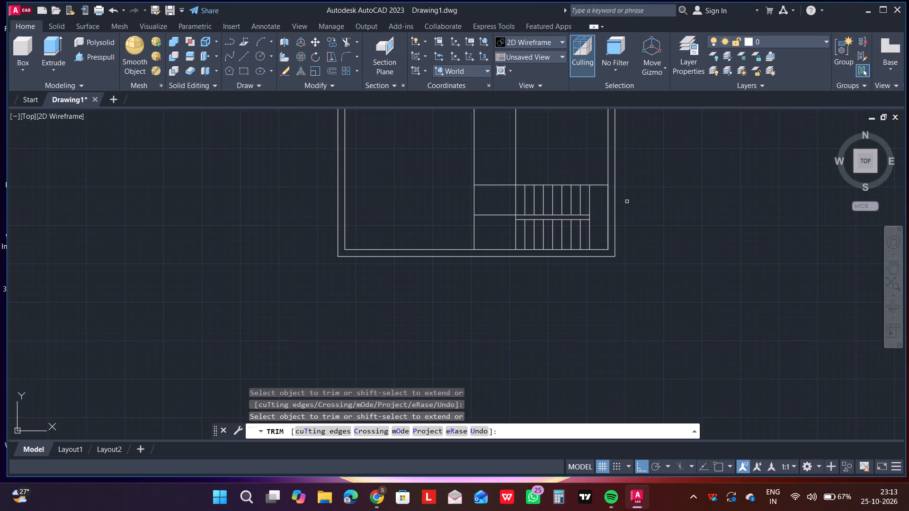
key("Escape")
Draw a U-shaped line from the upper row's second inner parallel line, around the right end space, back to the lower row's third inner parallel line.
key("l")
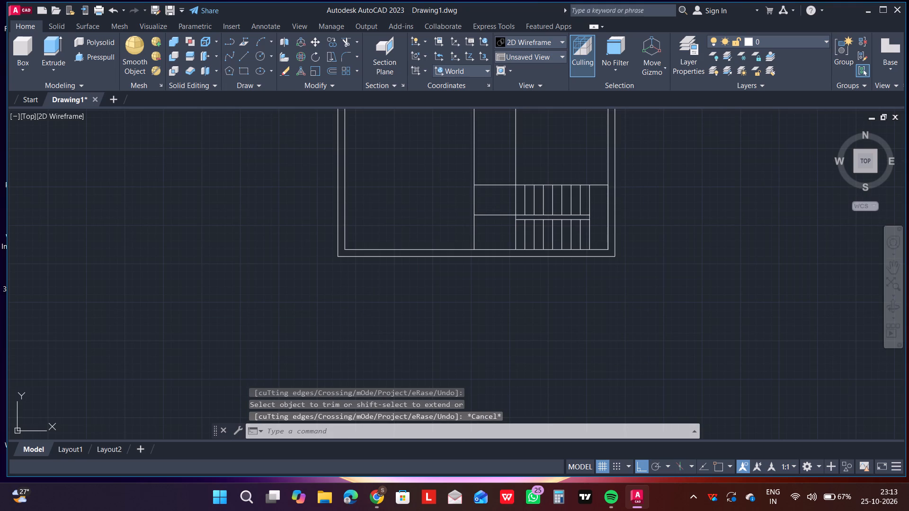
key("Return")
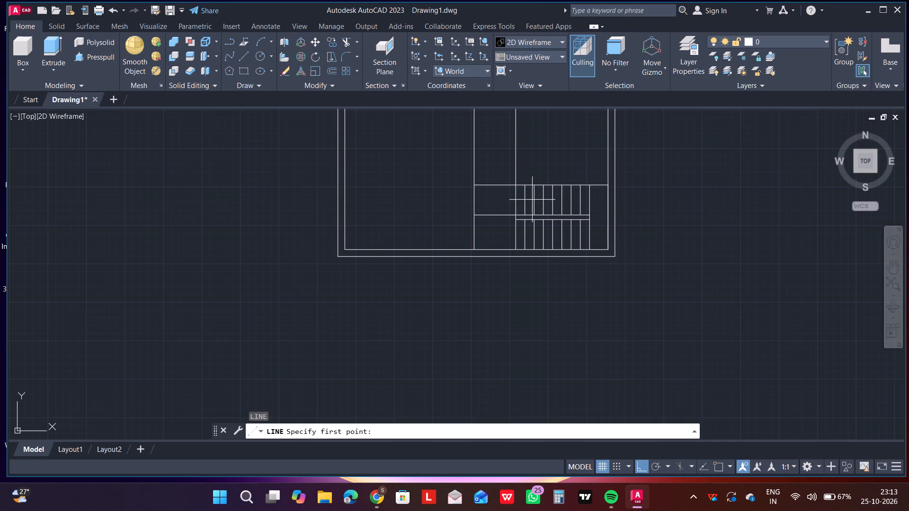
scroll(532, 200, "up", 1)
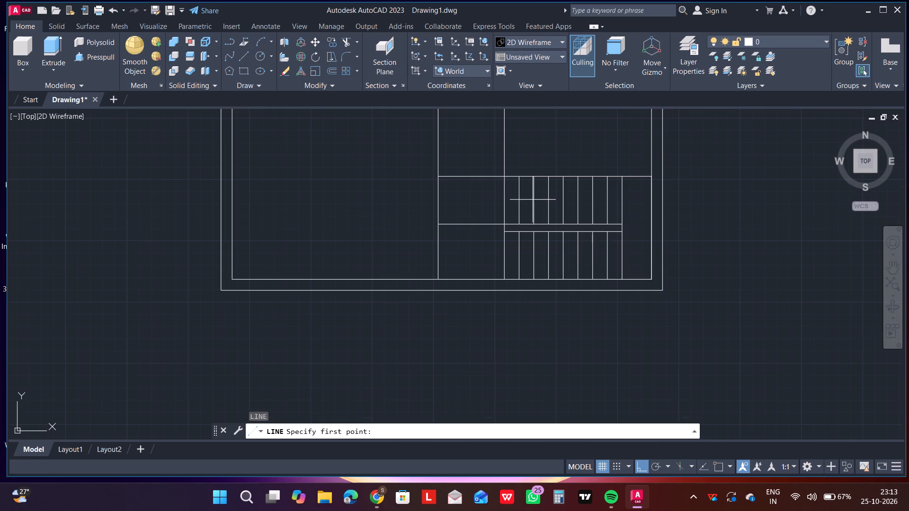
left_click(535, 200)
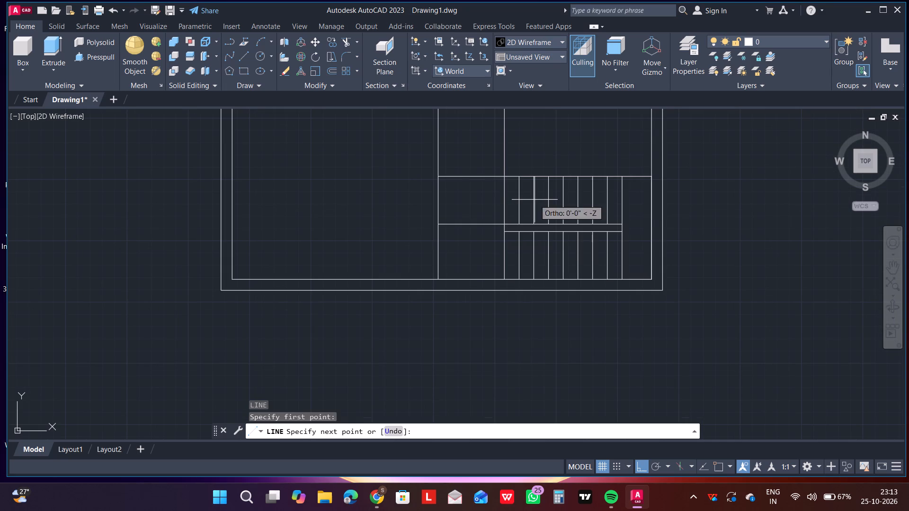
left_click(637, 202)
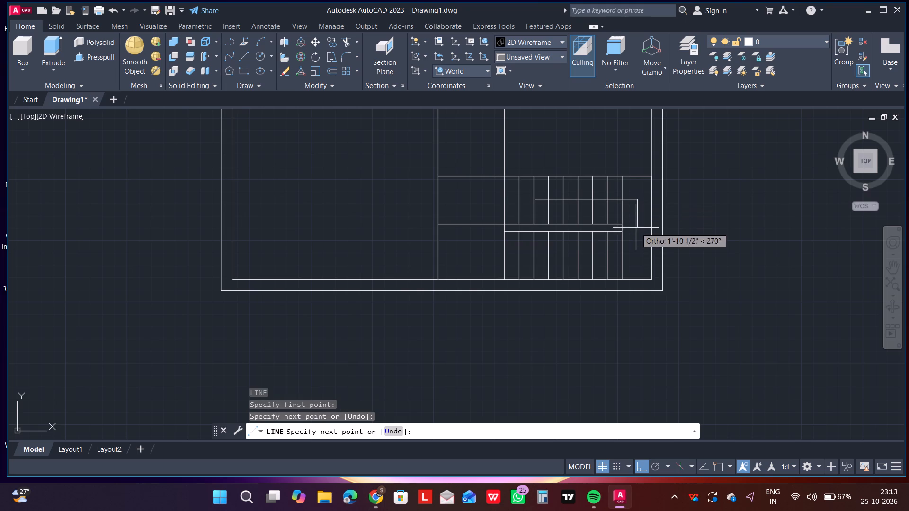
left_click(636, 255)
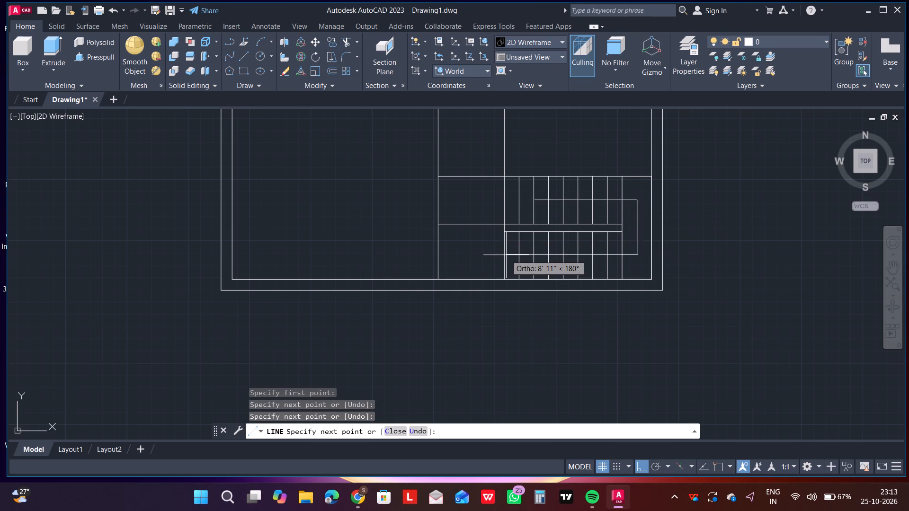
left_click(549, 251)
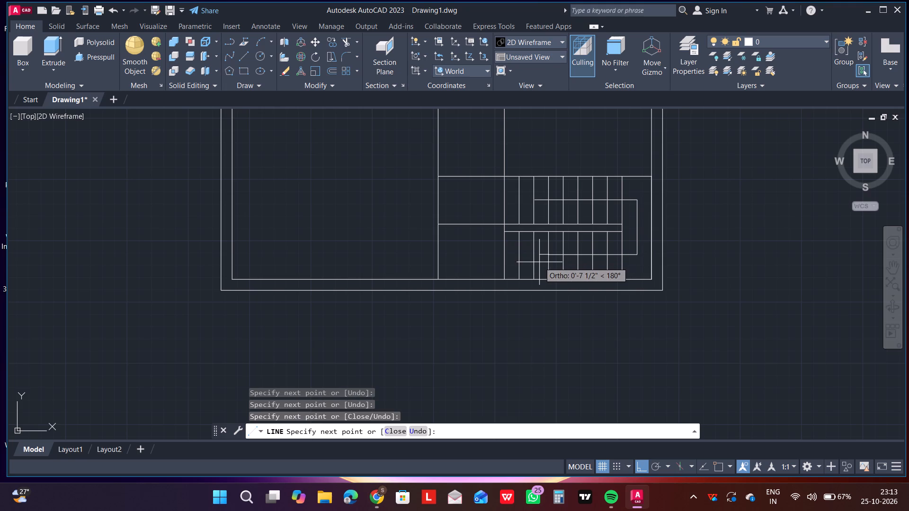
With ortho off, draw a two-line arrowhead pointing left at the end of the U-shaped line in the lower row.
key("F8")
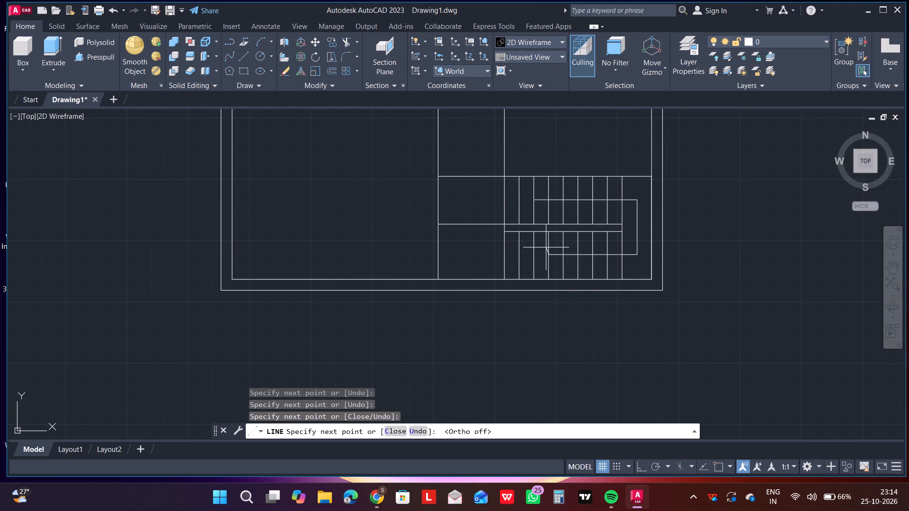
key("Escape")
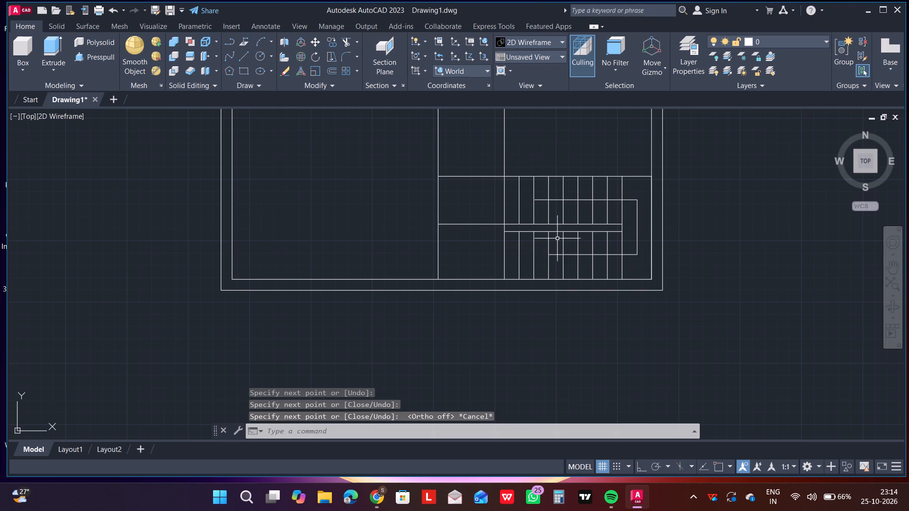
key("Return")
scroll(545, 244, "up", 2)
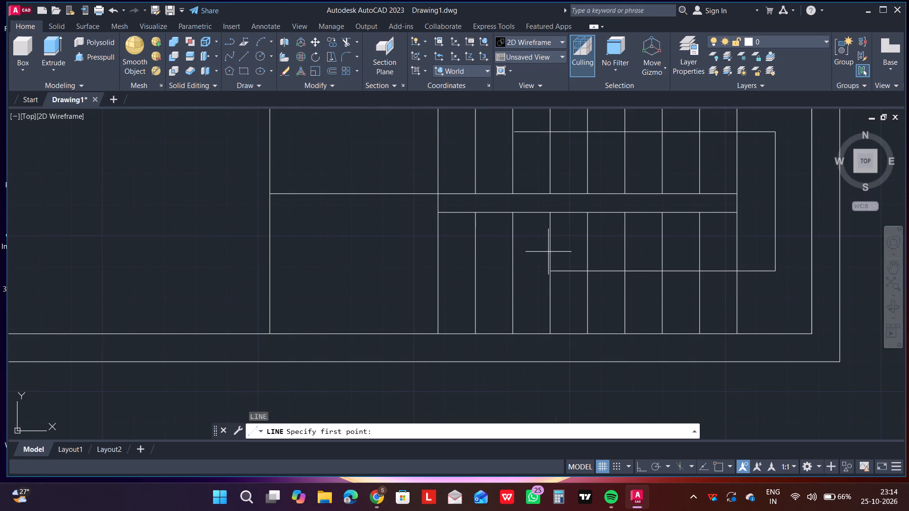
left_click_drag(549, 255, 541, 254)
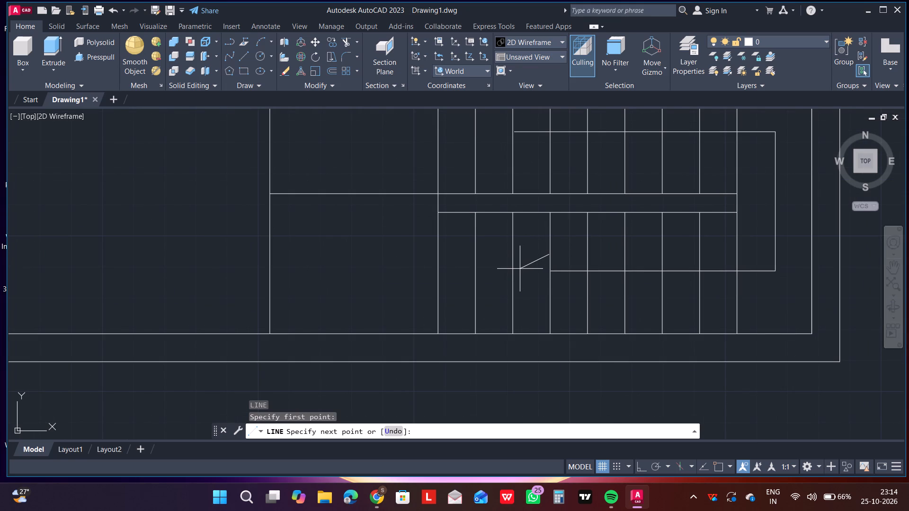
left_click(520, 269)
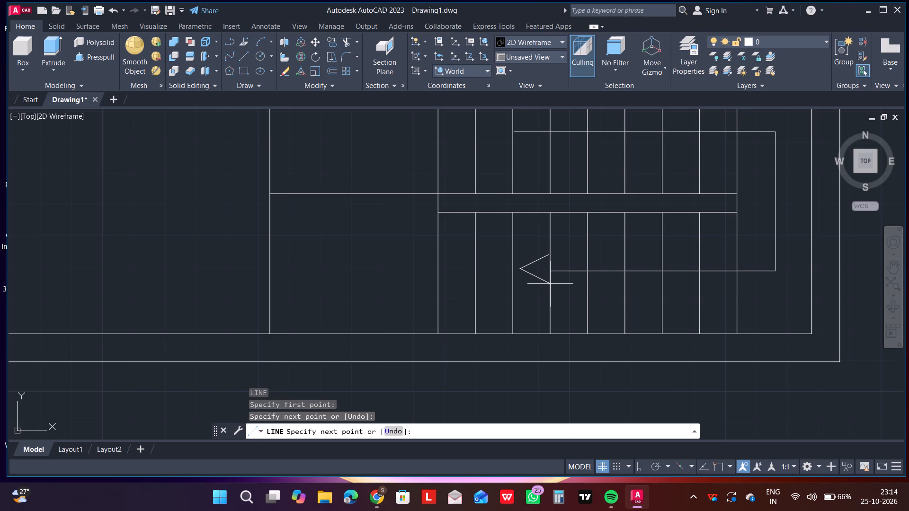
left_click(550, 284)
key("Escape")
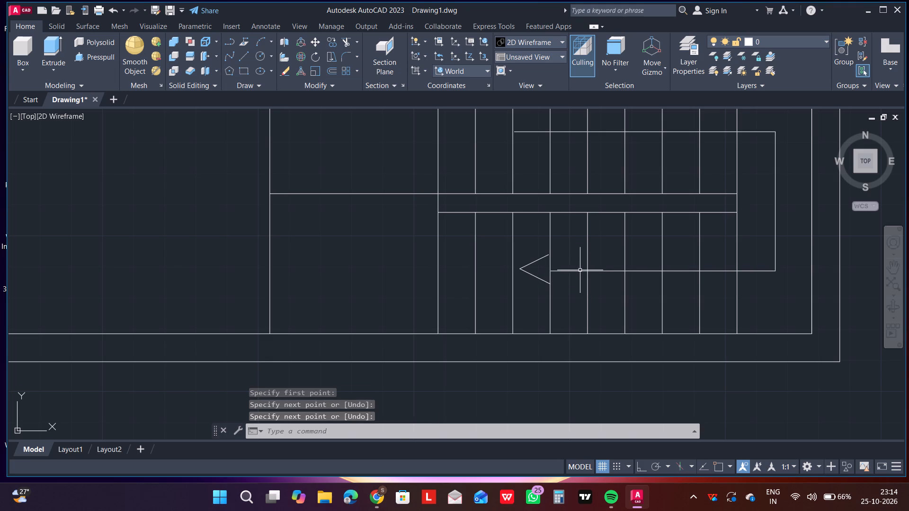
Extend the arrowhead's upper line to the adjacent parallel line.
key("e")
key("x")
key("Return")
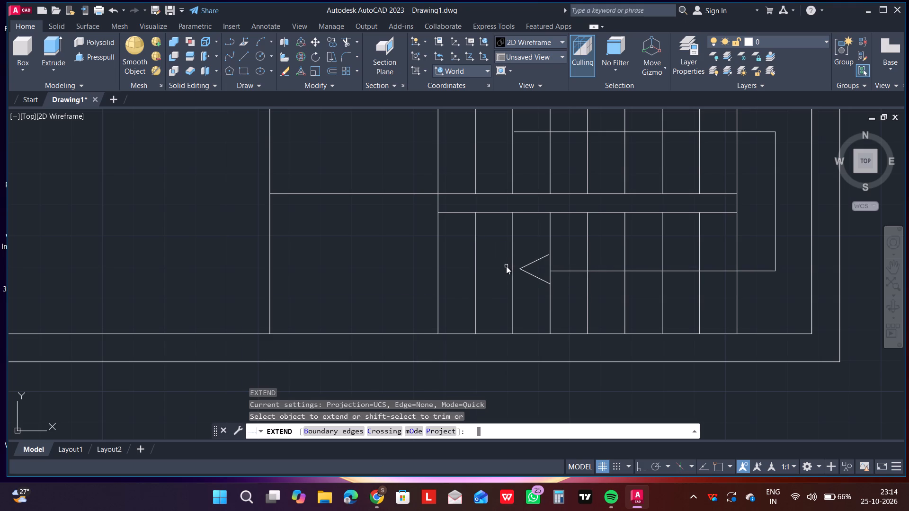
left_click(536, 260)
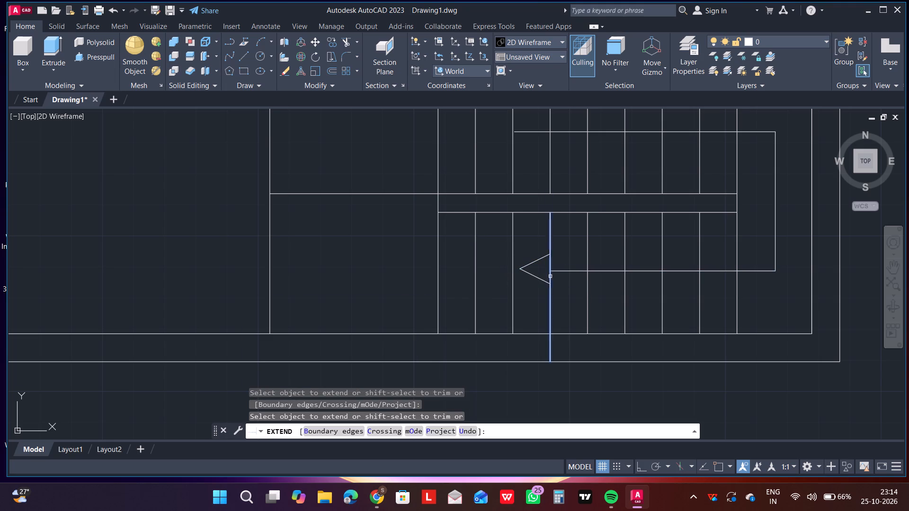
key("Escape")
Fill the stair direction arrowhead with a hatch using the predefined SOLID pattern.
scroll(563, 253, "down", 1)
scroll(544, 284, "up", 1)
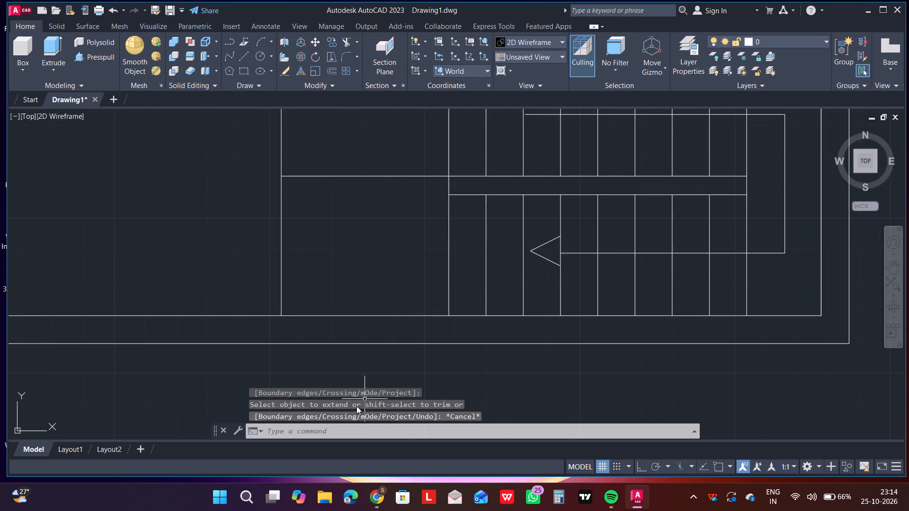
left_click(336, 423)
key("Escape")
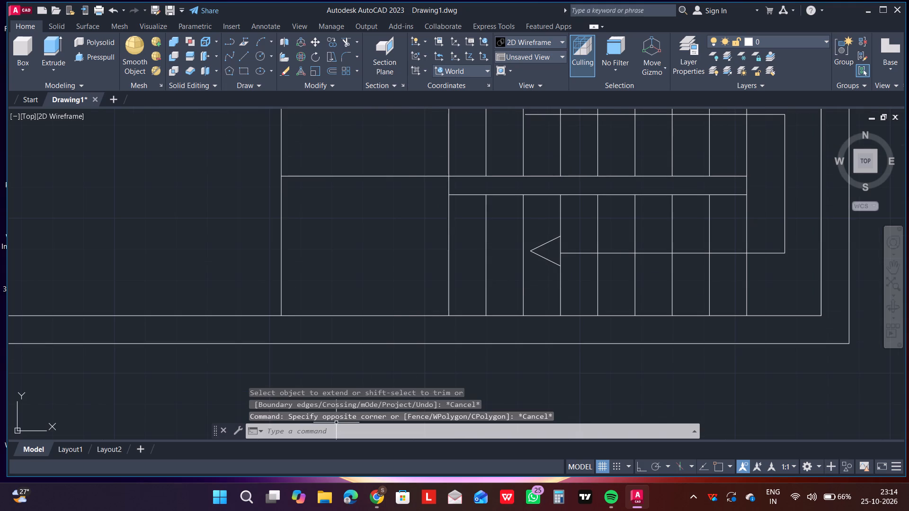
left_click(328, 428)
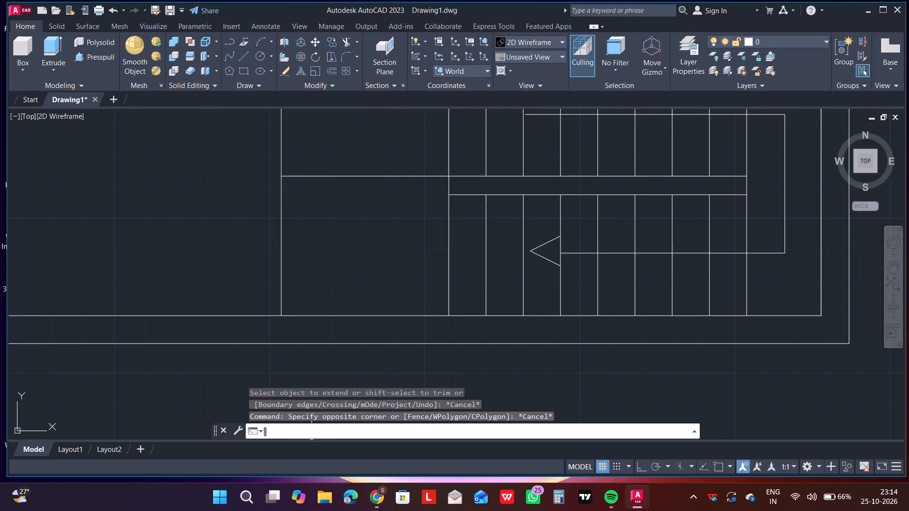
type("hatch")
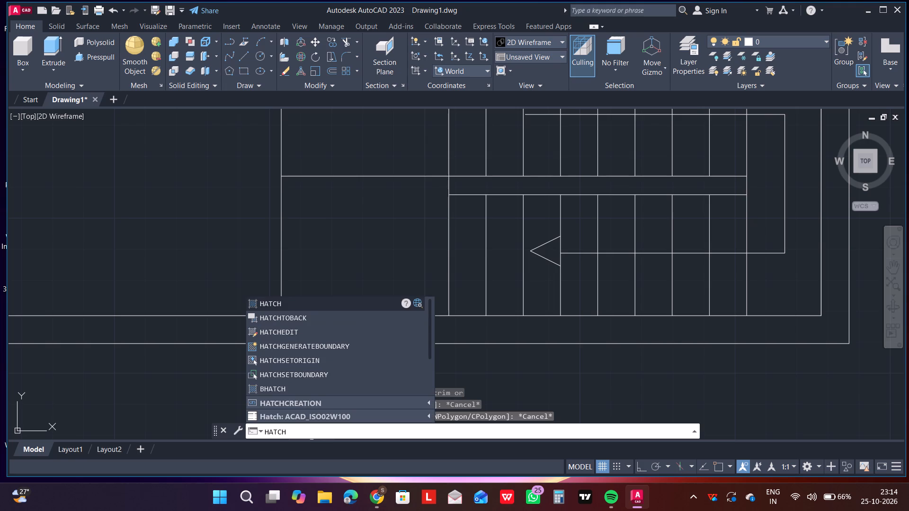
key("Return")
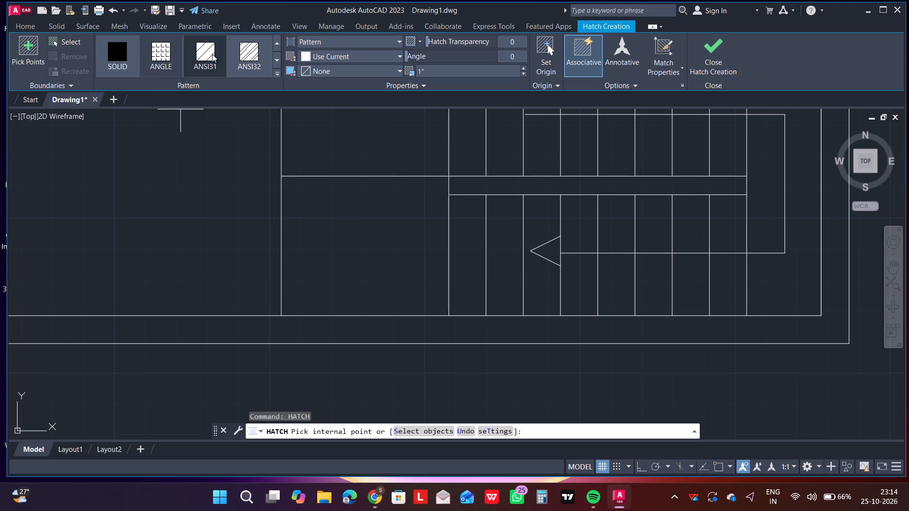
left_click(482, 430)
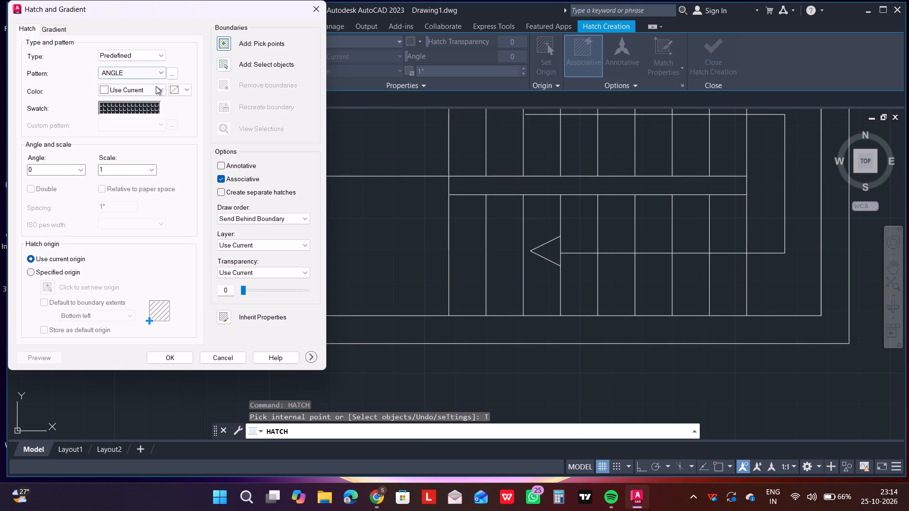
left_click(160, 72)
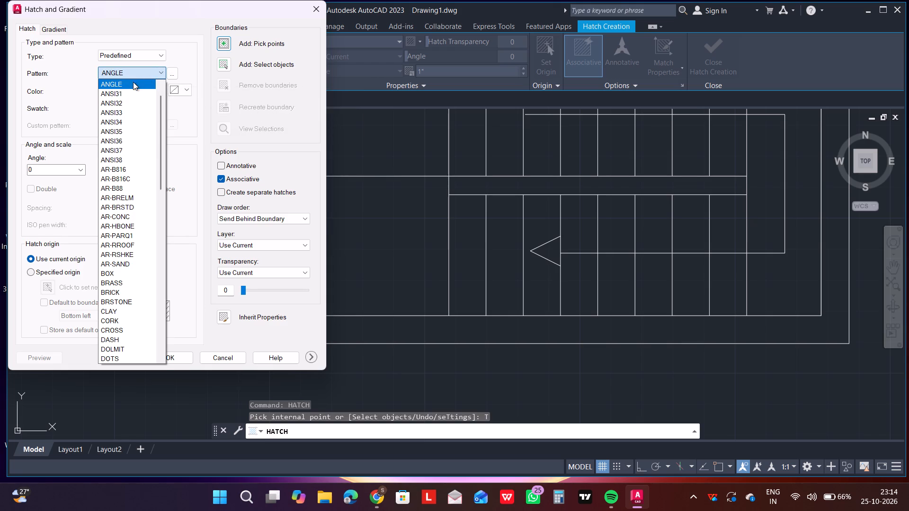
scroll(133, 82, "up", 6)
left_click(121, 81)
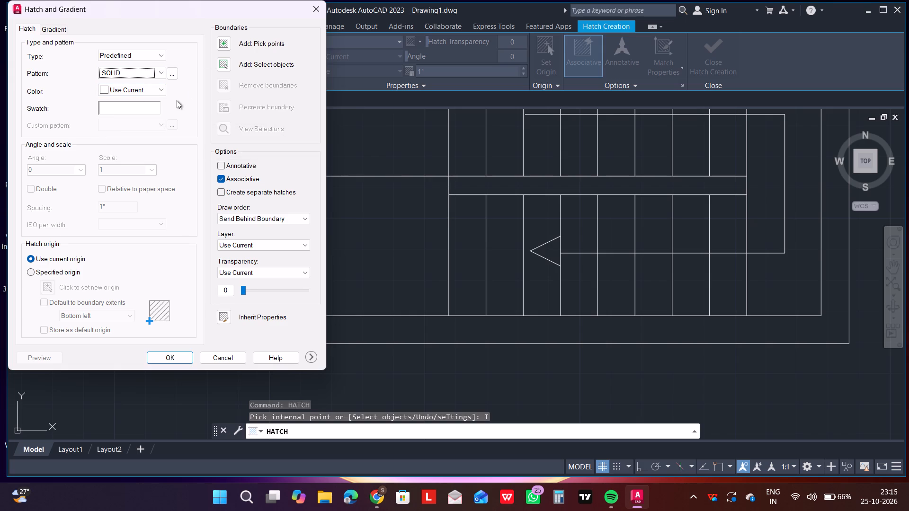
left_click(221, 47)
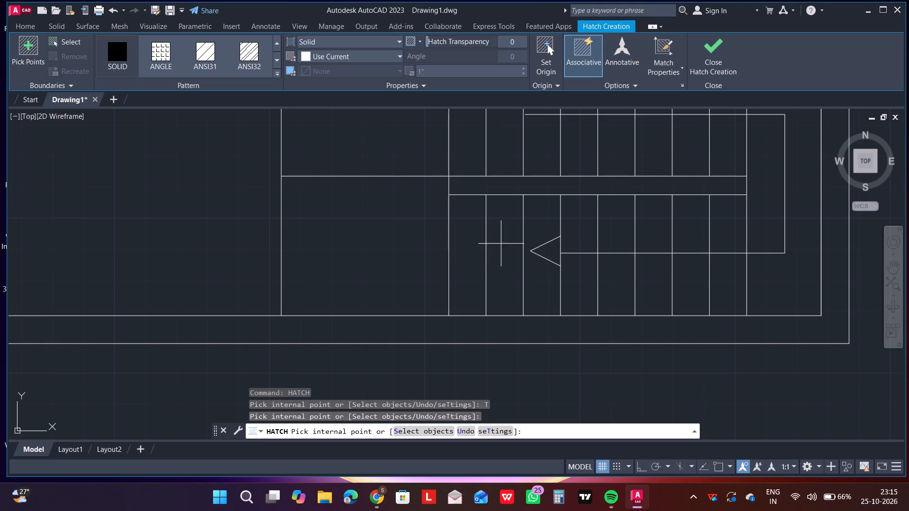
left_click(550, 250)
scroll(545, 251, "down", 2)
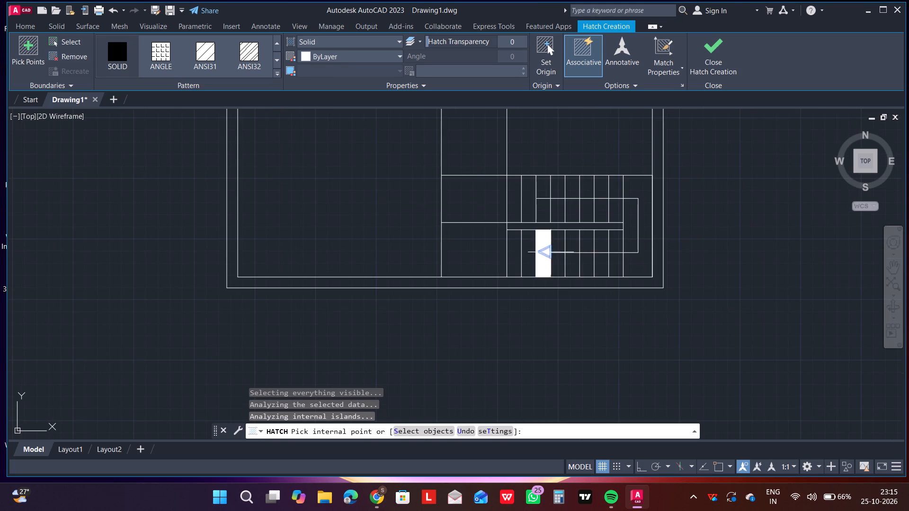
scroll(577, 233, "down", 2)
key("Escape")
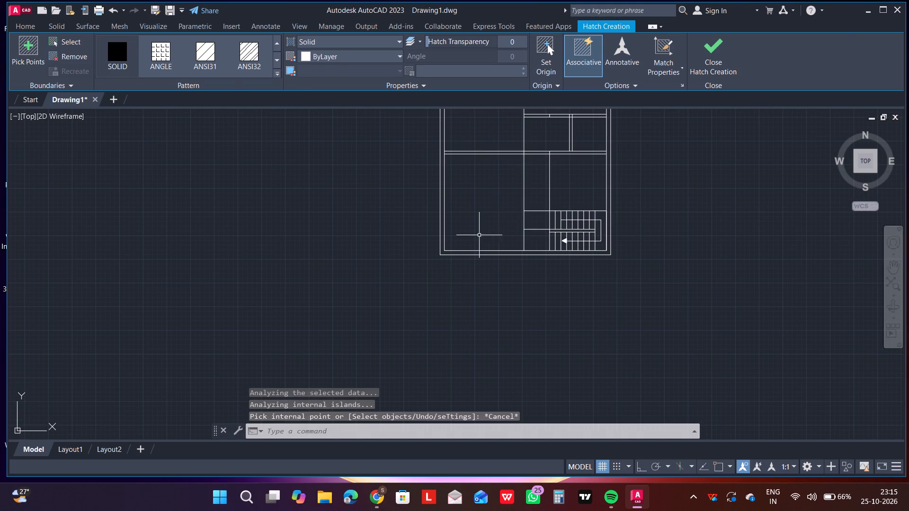
scroll(561, 151, "down", 3)
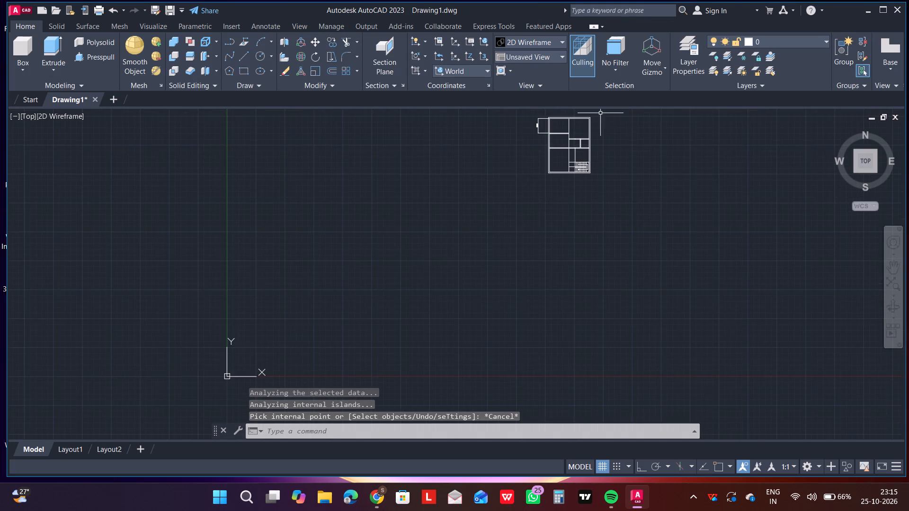
scroll(600, 111, "up", 3)
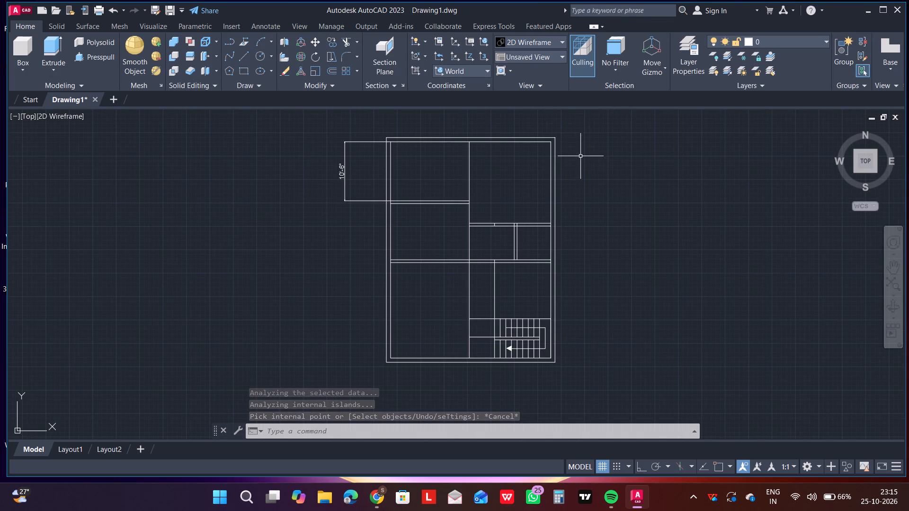
key("Escape")
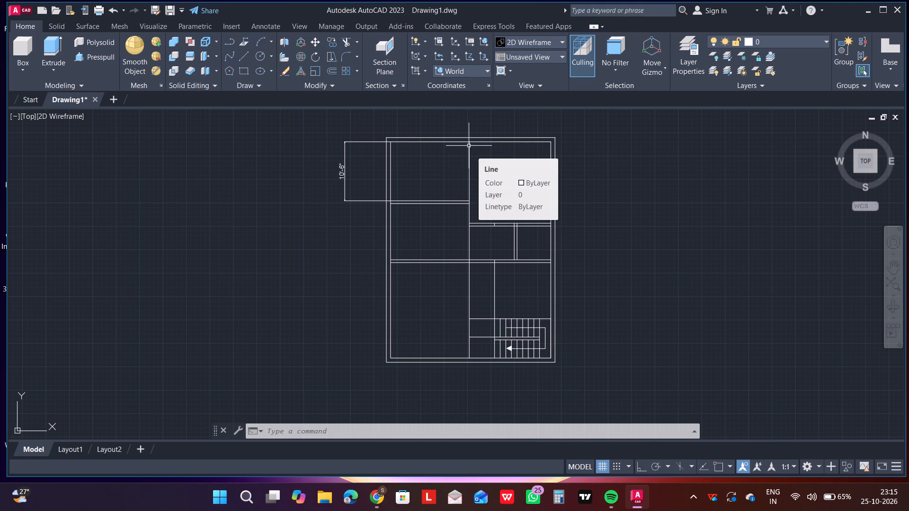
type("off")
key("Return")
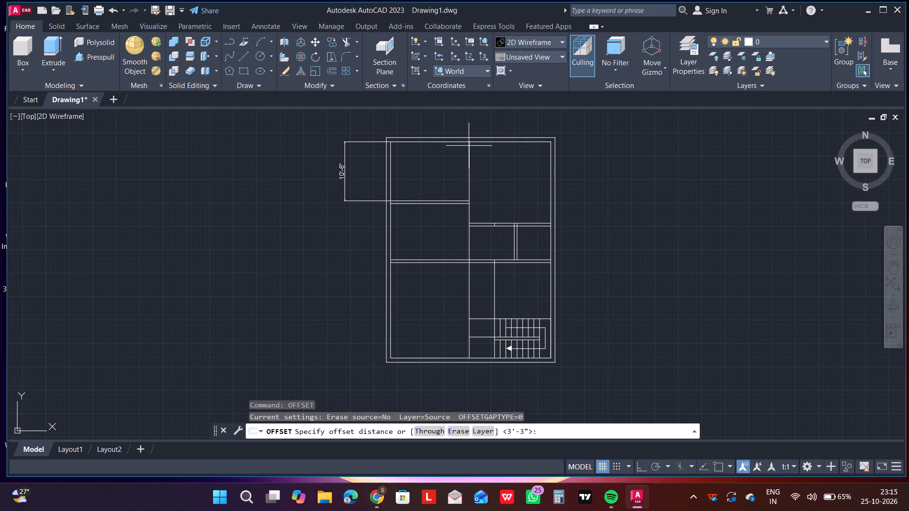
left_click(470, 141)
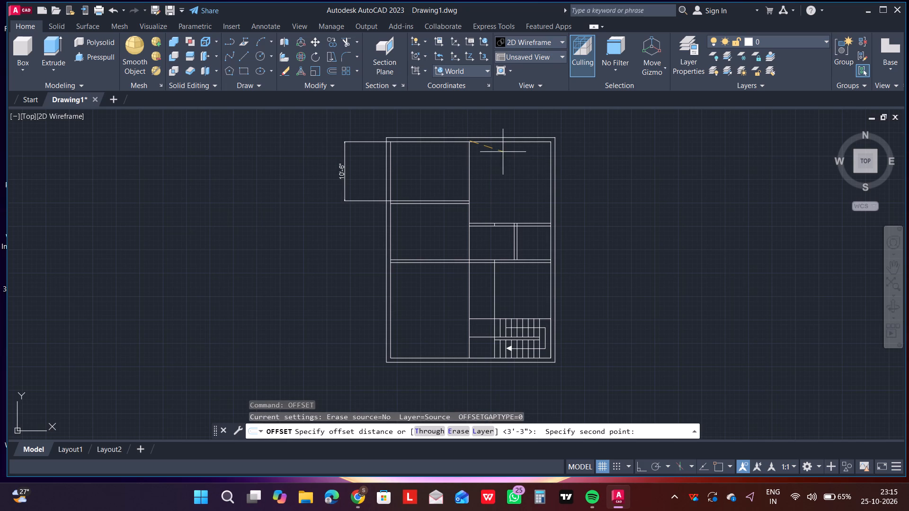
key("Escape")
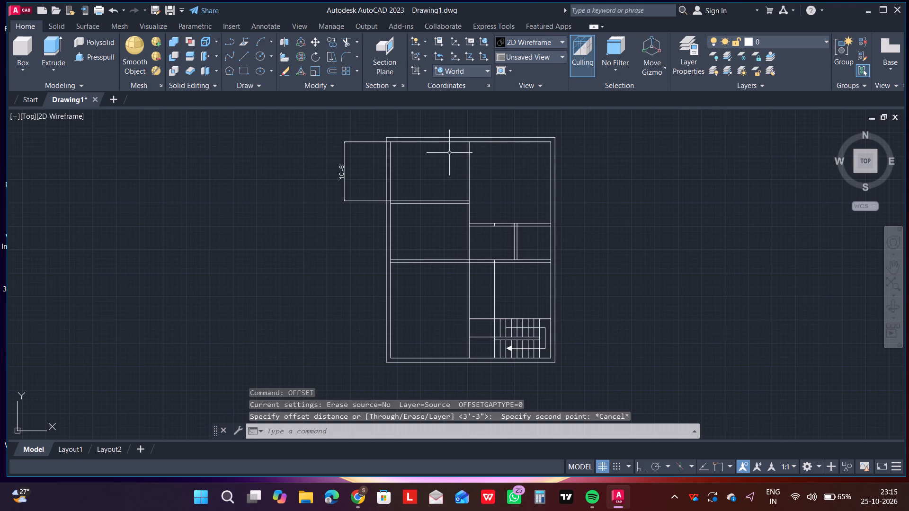
With object snap on, offset the plan's central vertical wall line 6" to its right.
key("F3")
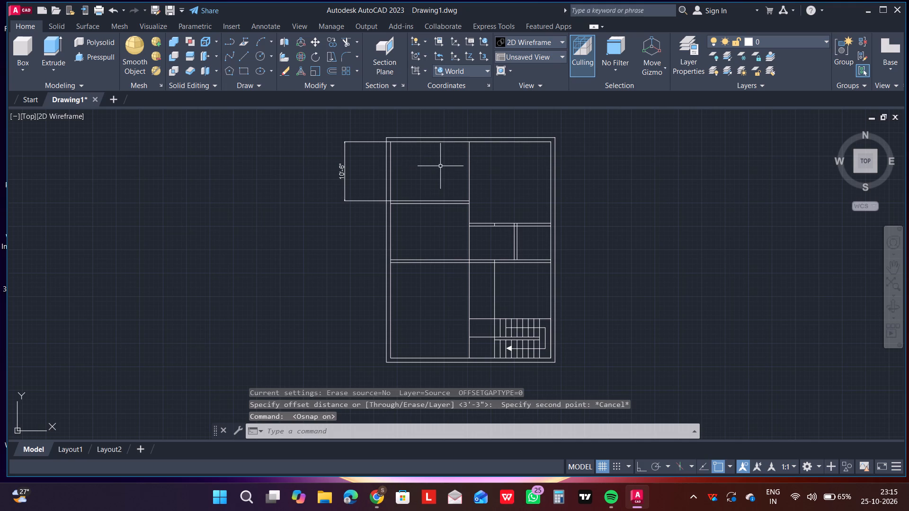
key("o")
type("ff")
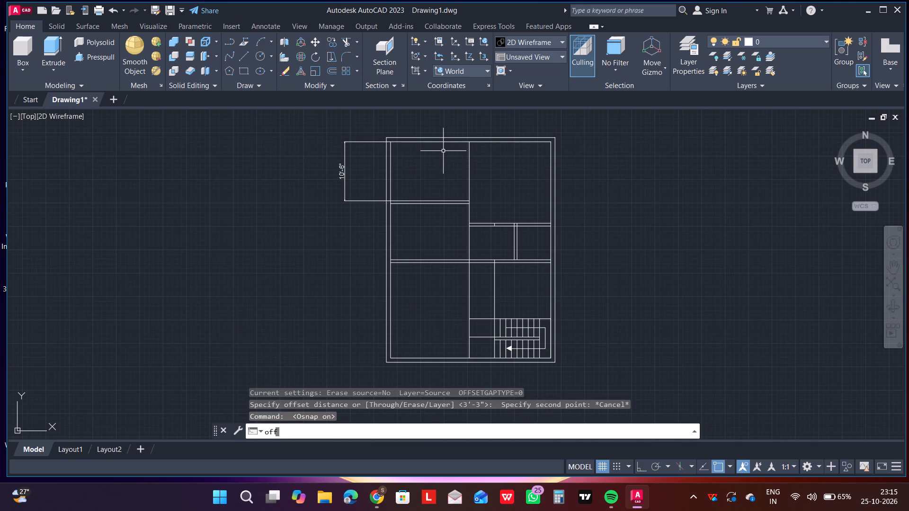
key("Return")
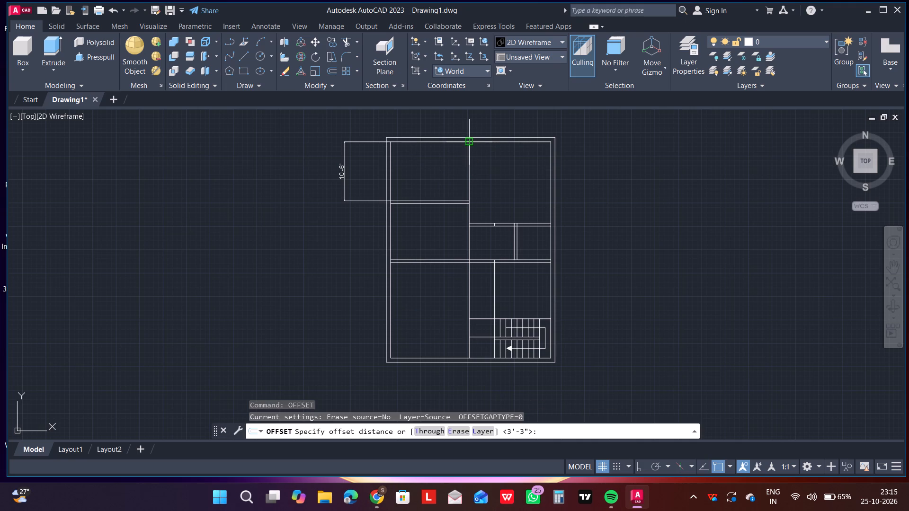
left_click_drag(468, 141, 472, 149)
type("6\"")
key("Return")
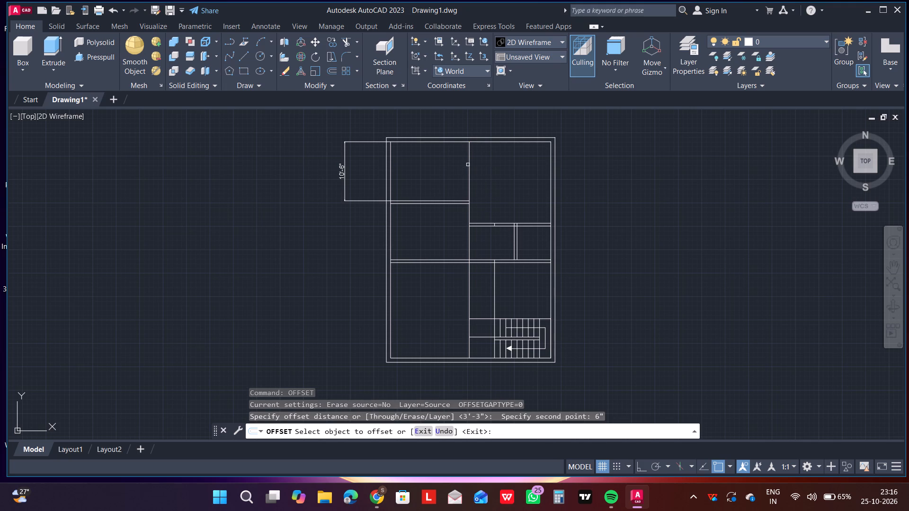
left_click(470, 164)
left_click(490, 161)
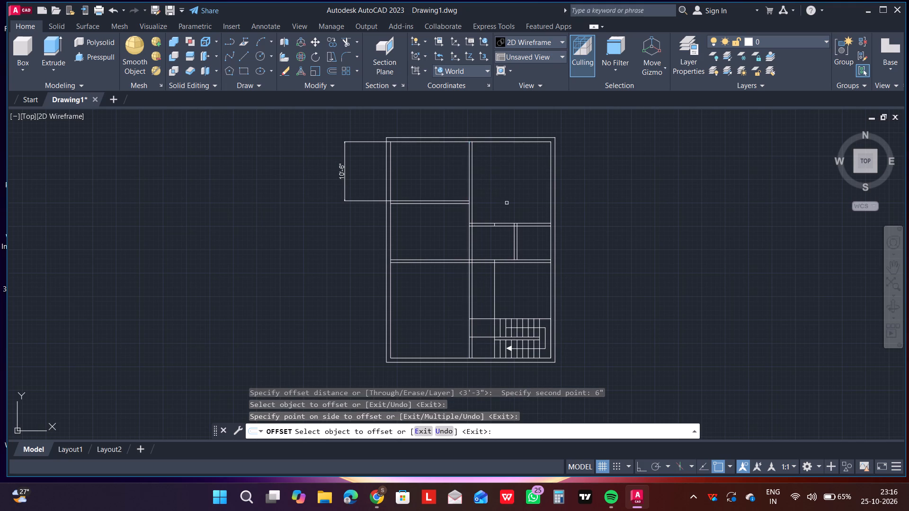
left_click(669, 166)
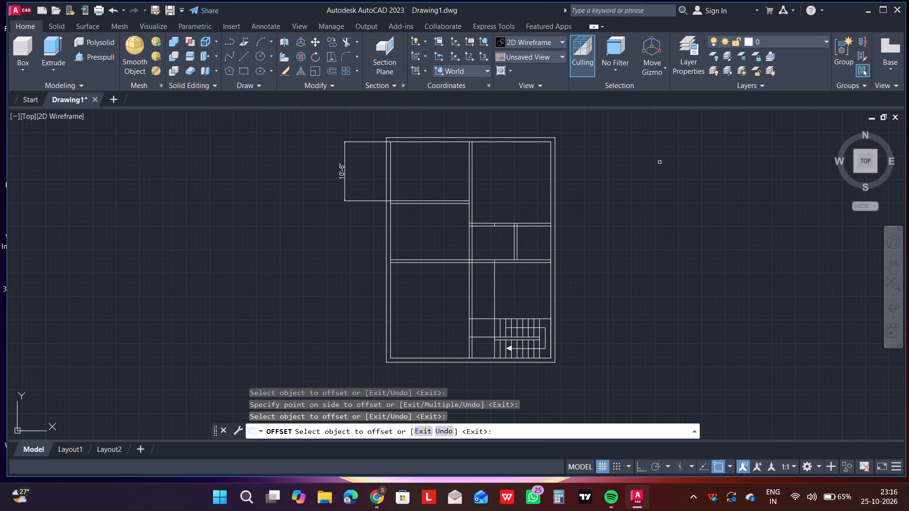
key("Escape")
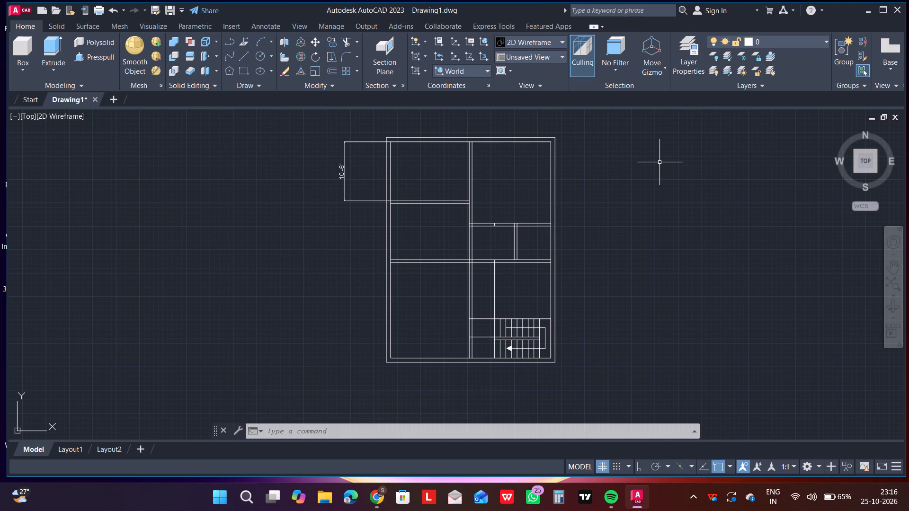
Trim the vertical line above the stair's left edge, the horizontal line between central wall and stair, and the central wall lines below the stair top.
type("tr")
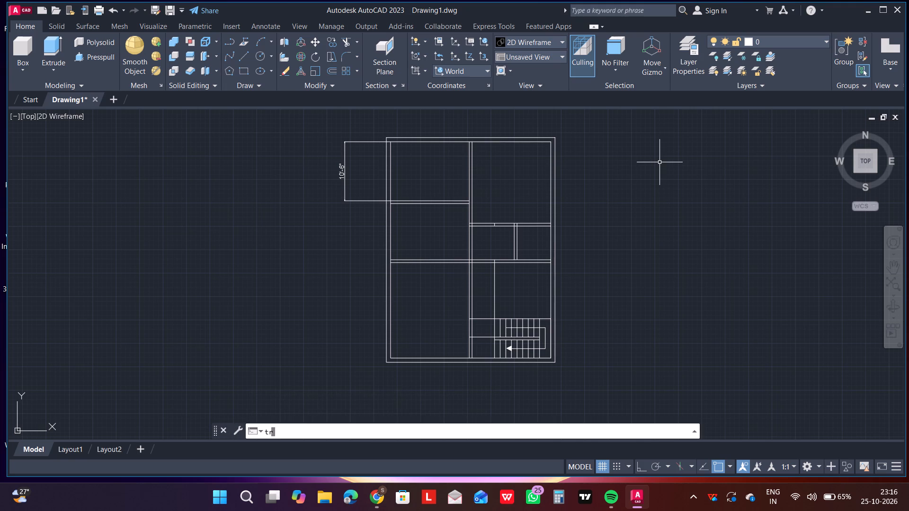
key("Return")
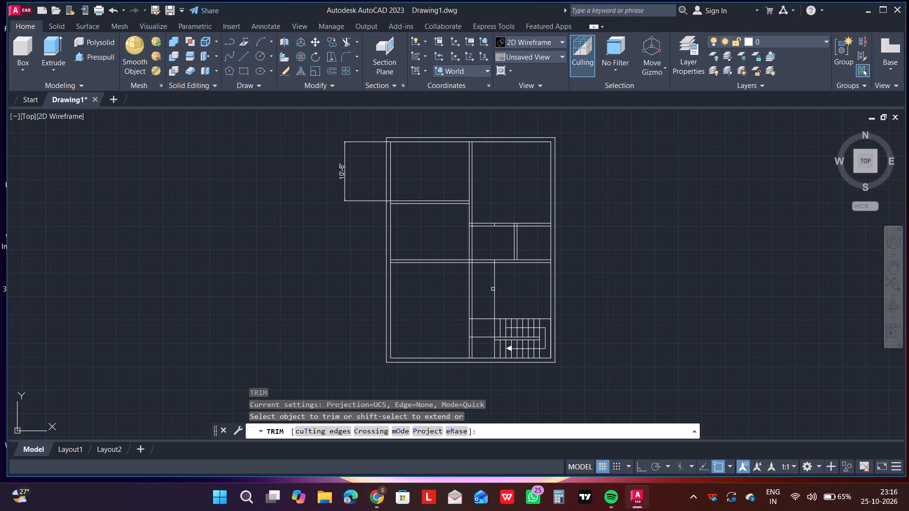
left_click(493, 289)
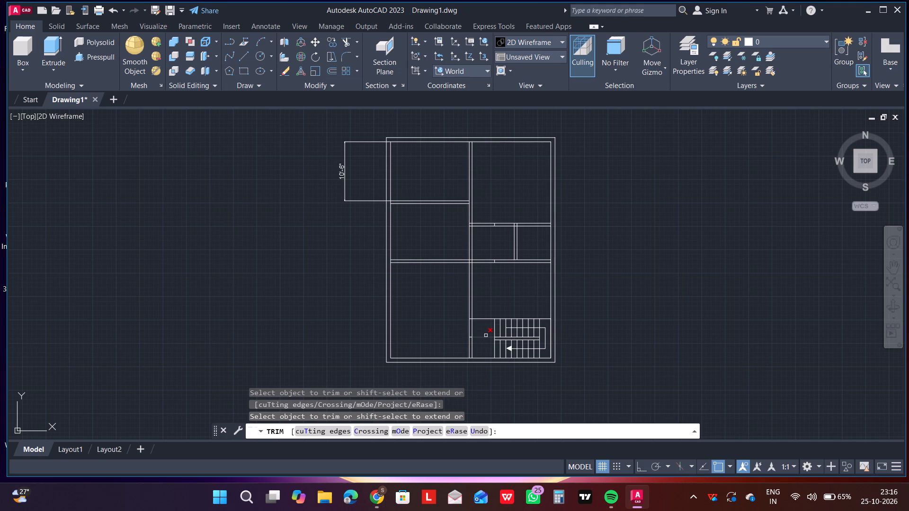
left_click(486, 335)
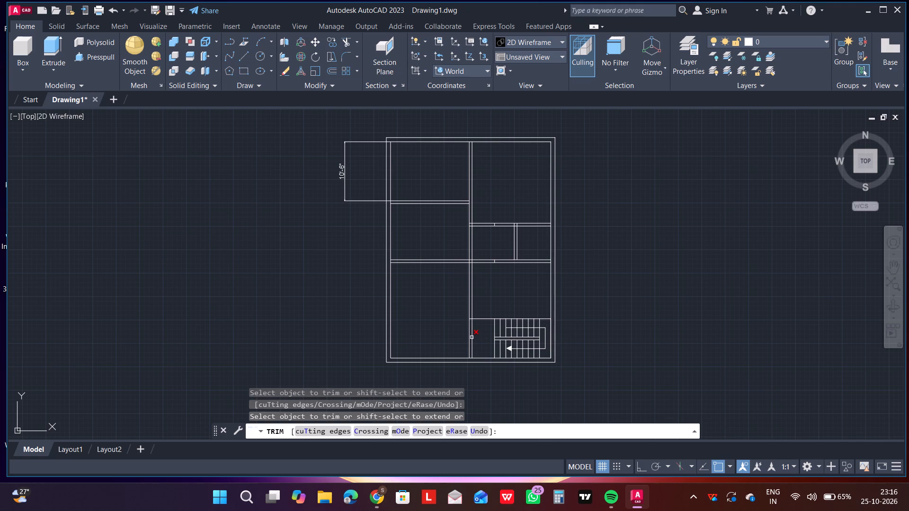
left_click(452, 332)
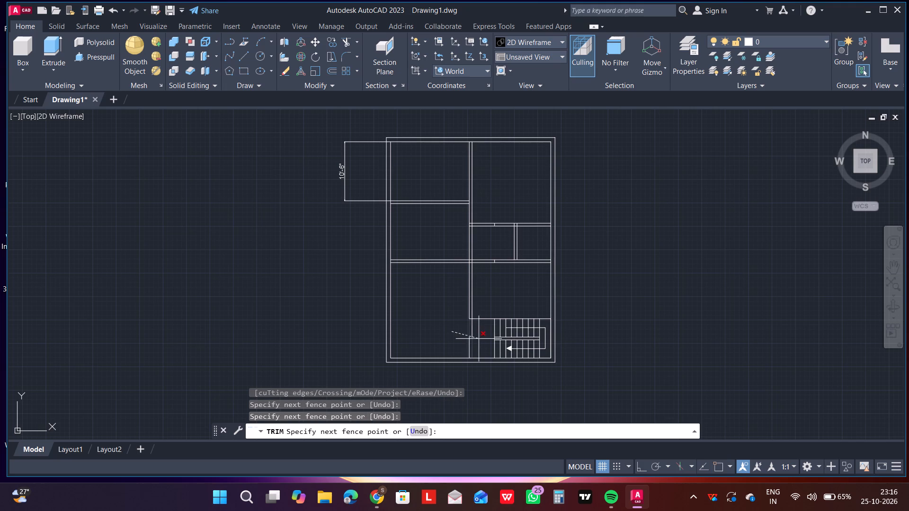
left_click(479, 339)
left_click_drag(477, 344, 470, 347)
left_click(459, 346)
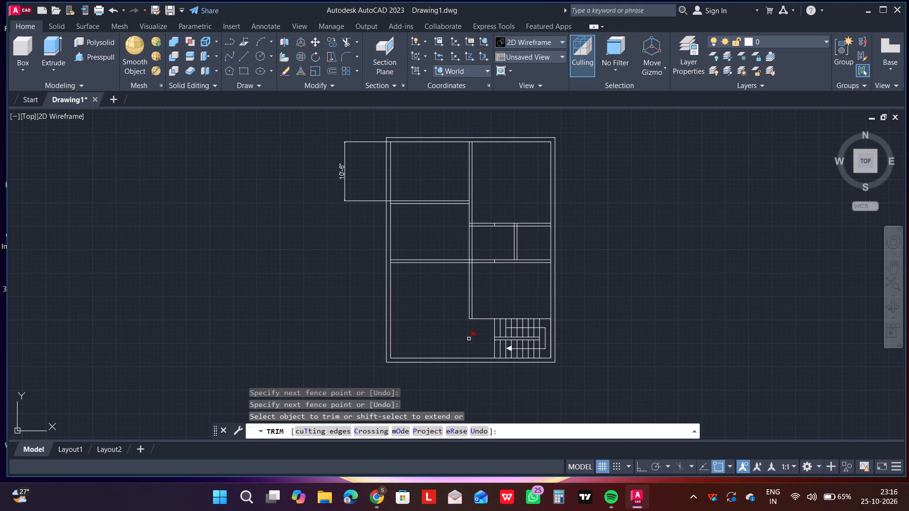
left_click(472, 337)
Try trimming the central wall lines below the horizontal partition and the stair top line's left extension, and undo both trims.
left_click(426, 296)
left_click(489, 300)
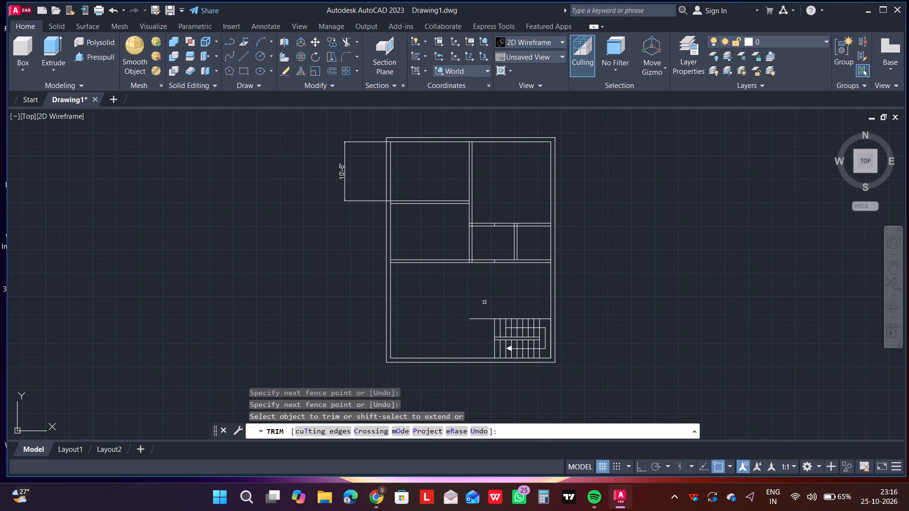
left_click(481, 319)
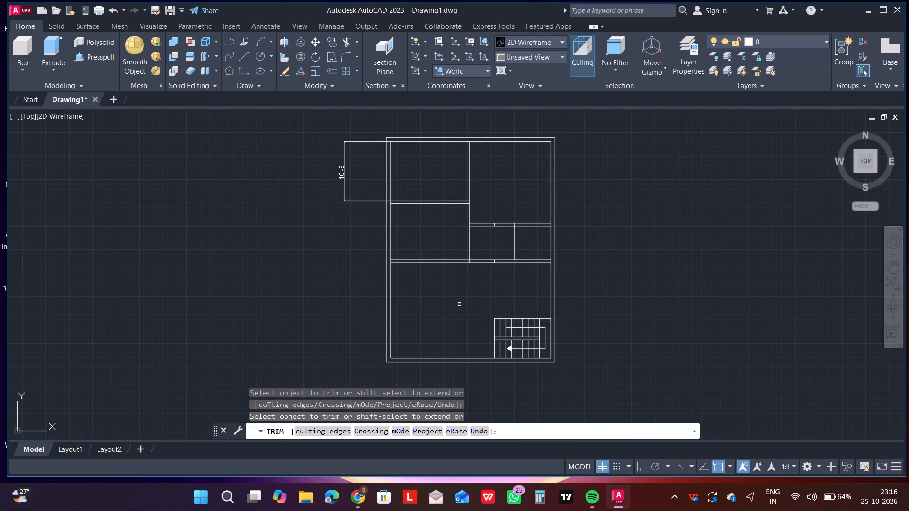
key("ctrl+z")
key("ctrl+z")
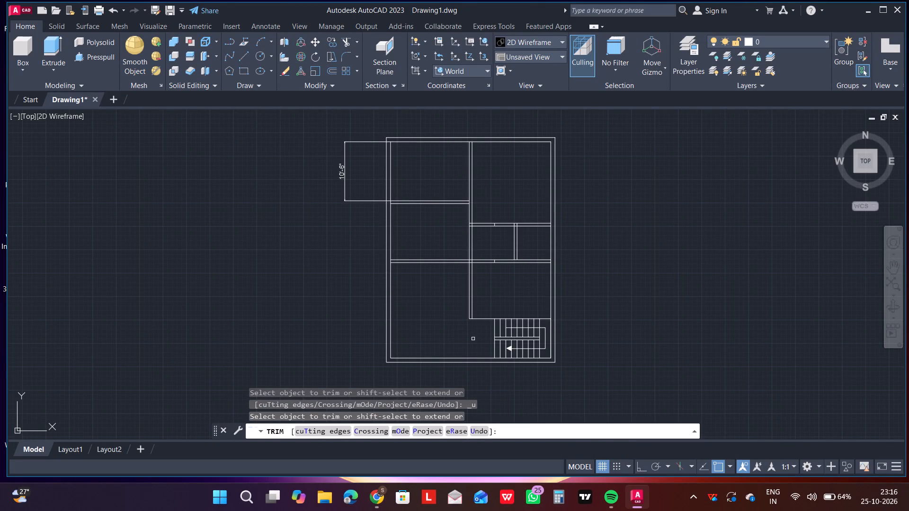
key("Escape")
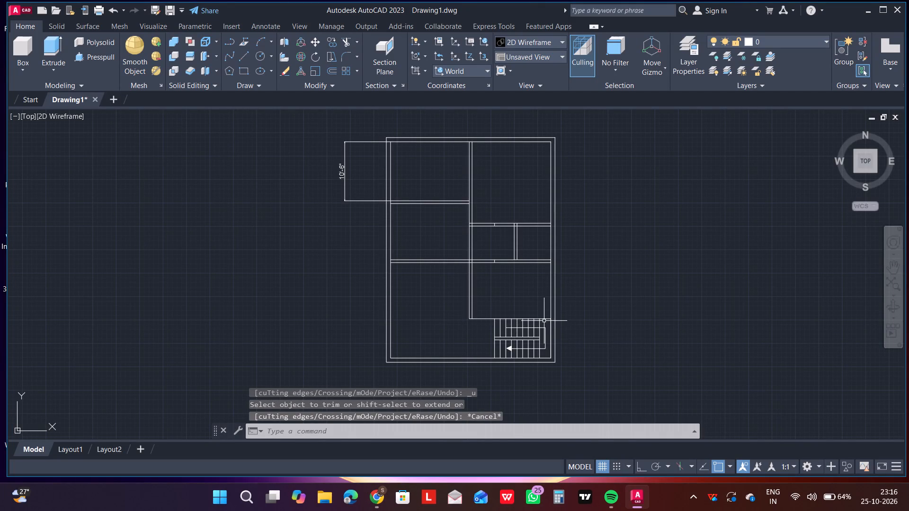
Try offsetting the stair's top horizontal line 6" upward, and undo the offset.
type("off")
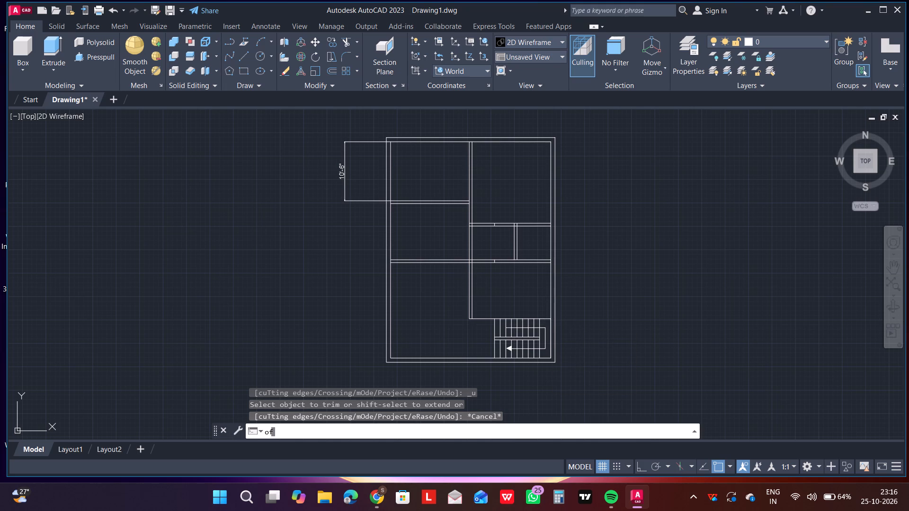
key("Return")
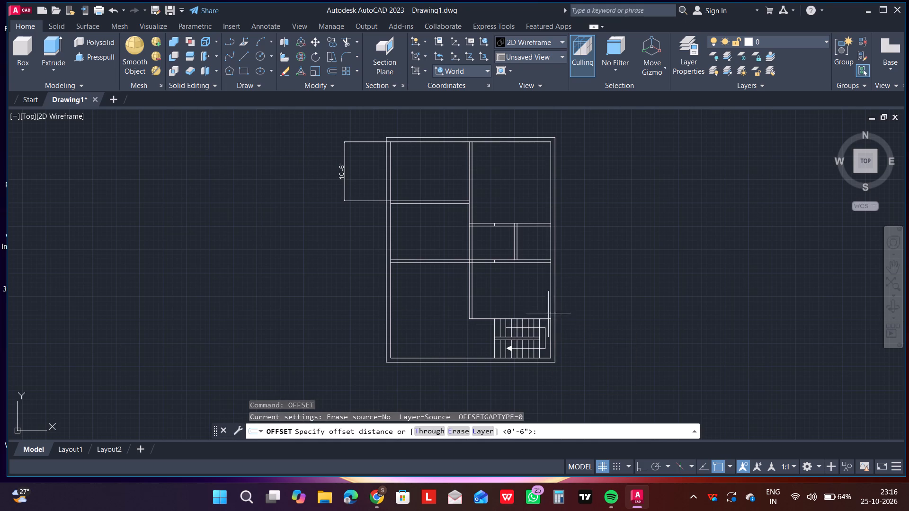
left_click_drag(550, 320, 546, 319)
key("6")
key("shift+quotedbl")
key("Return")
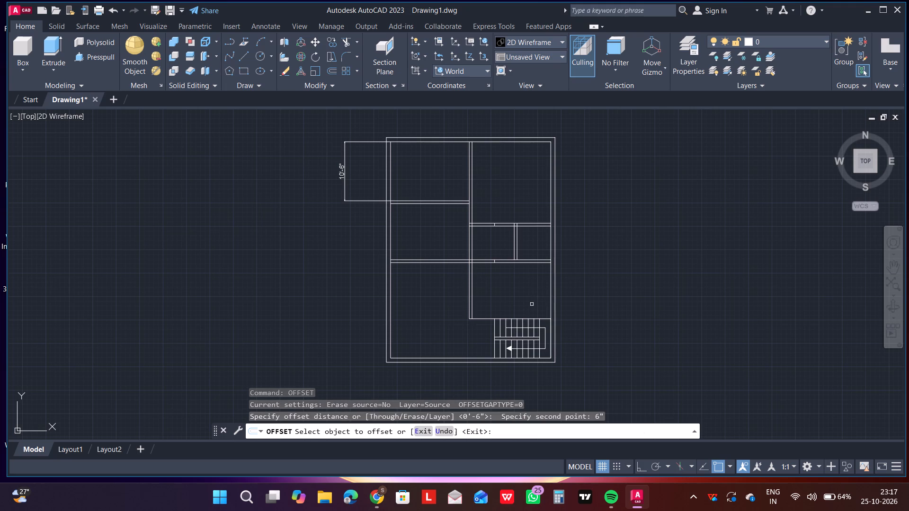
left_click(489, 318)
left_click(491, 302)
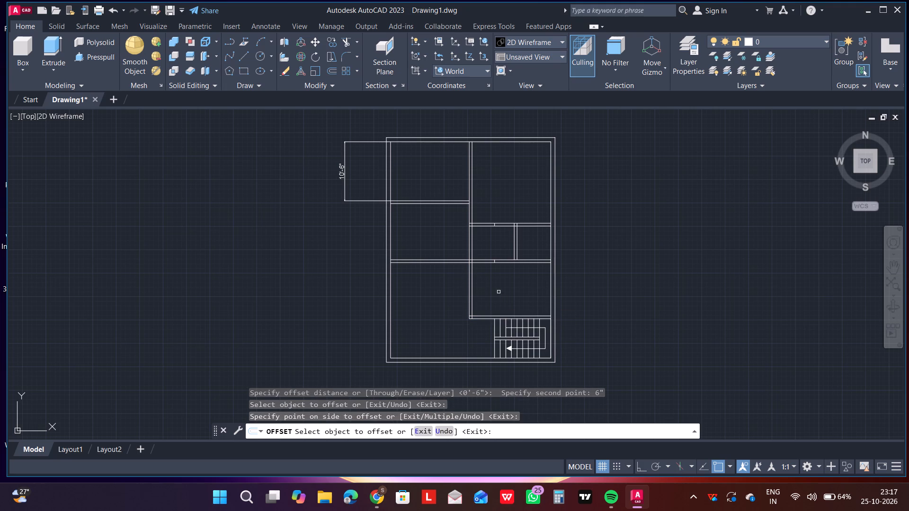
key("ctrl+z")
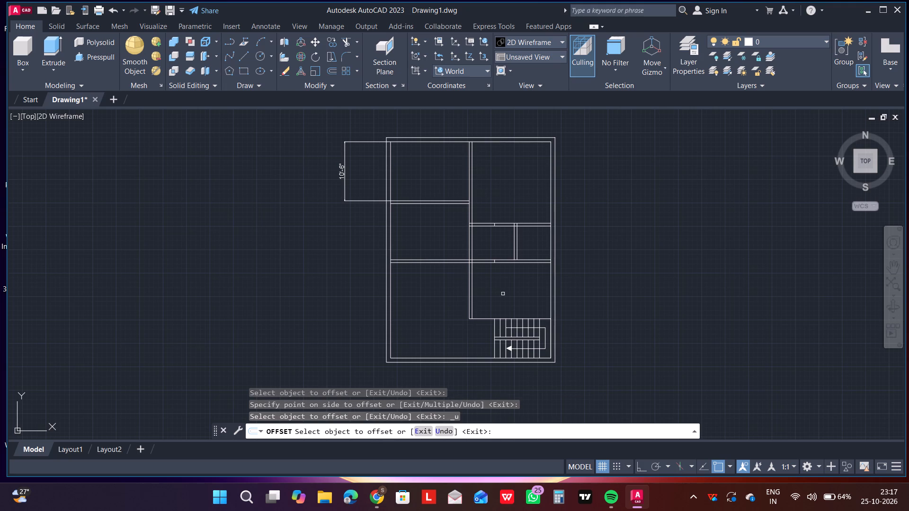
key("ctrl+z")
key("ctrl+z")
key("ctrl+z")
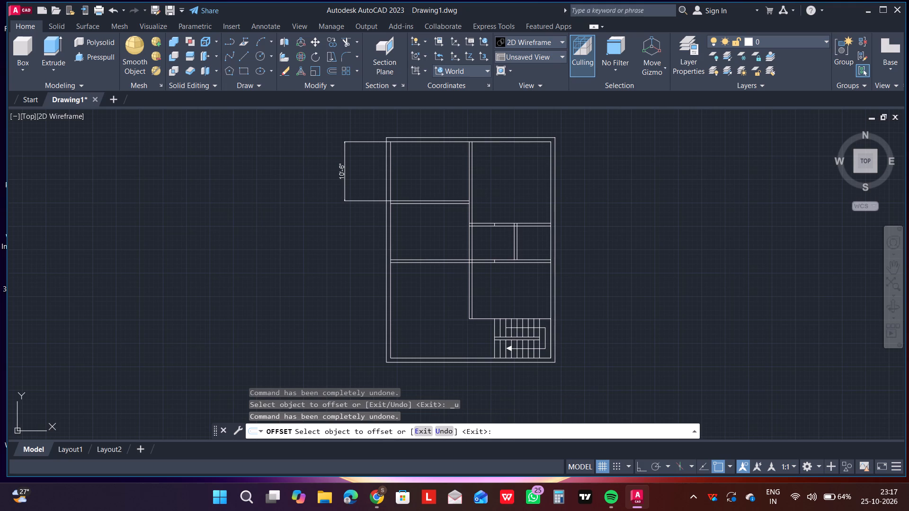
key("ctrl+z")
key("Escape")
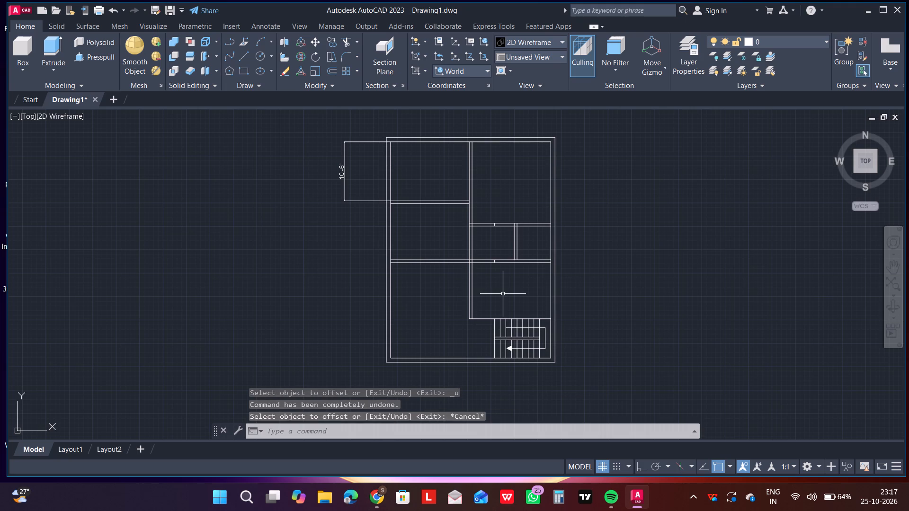
Undo the earlier wall and stair line trims, and the 6" offset of the central vertical wall line.
key("ctrl+z")
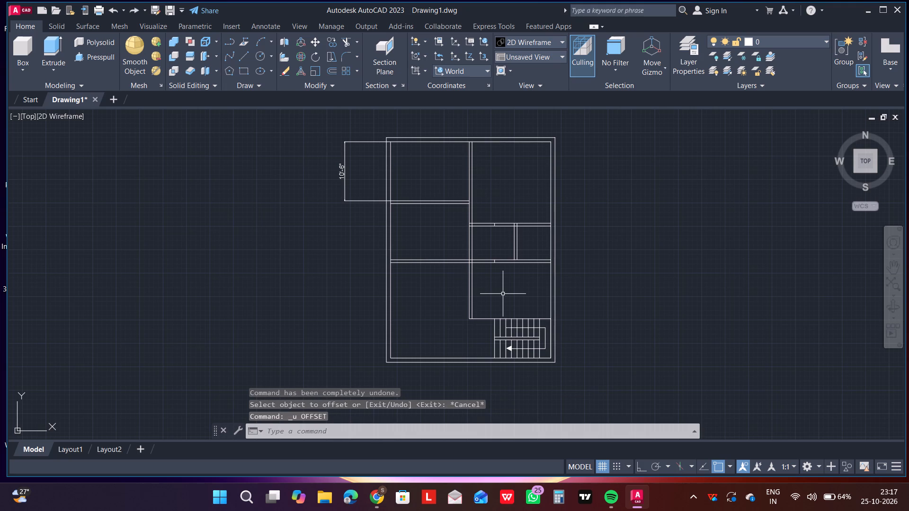
key("ctrl+z")
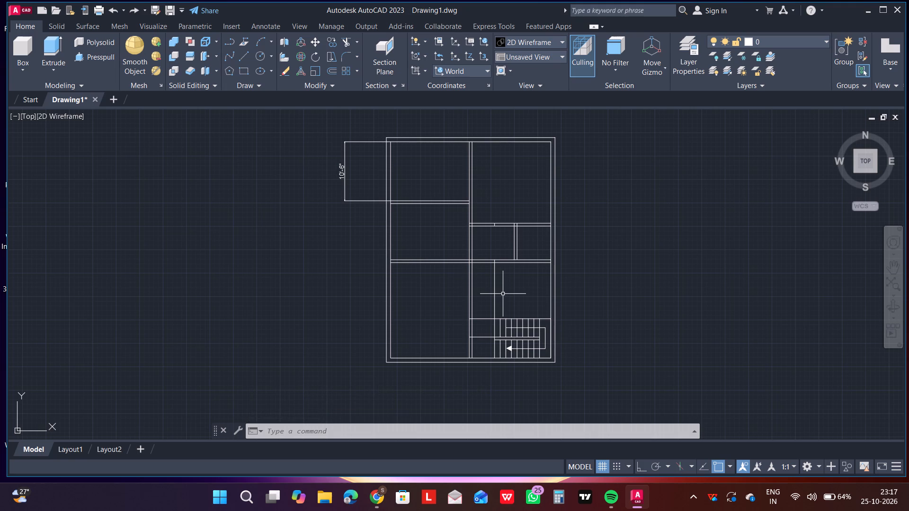
key("Return")
Offset the plan's central vertical wall line 6" to its right.
type("off")
key("Return")
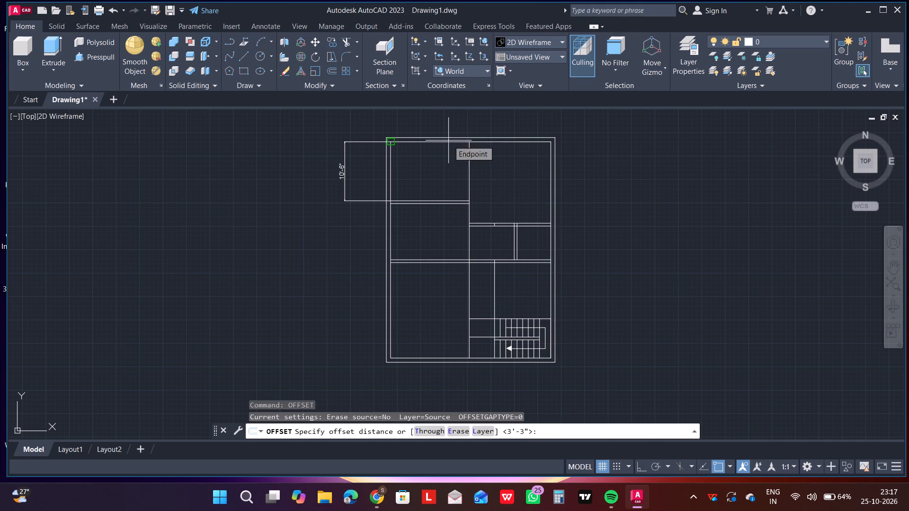
left_click_drag(469, 142, 476, 151)
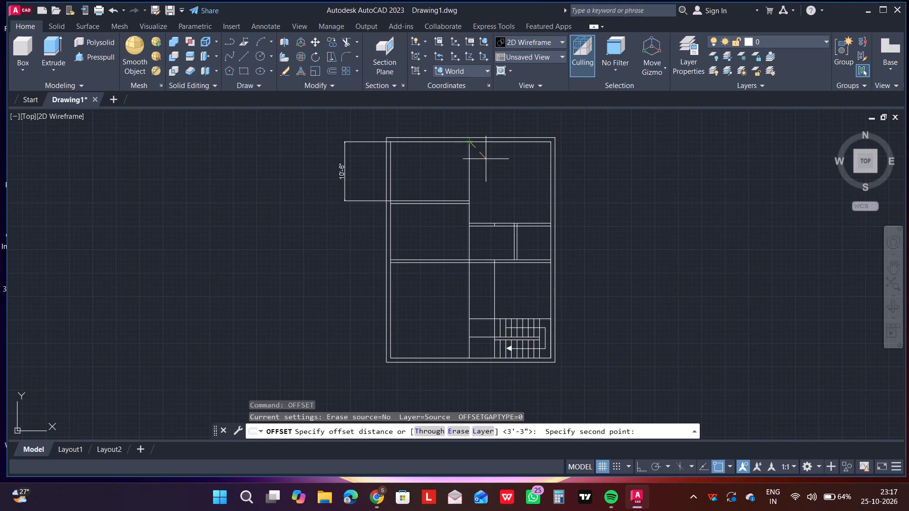
type("off")
type("14'")
key("BackSpace")
key("BackSpace")
key("BackSpace")
key("BackSpace")
key("BackSpace")
key("BackSpace")
key("BackSpace")
key("6")
key("shift+quotedbl")
key("Return")
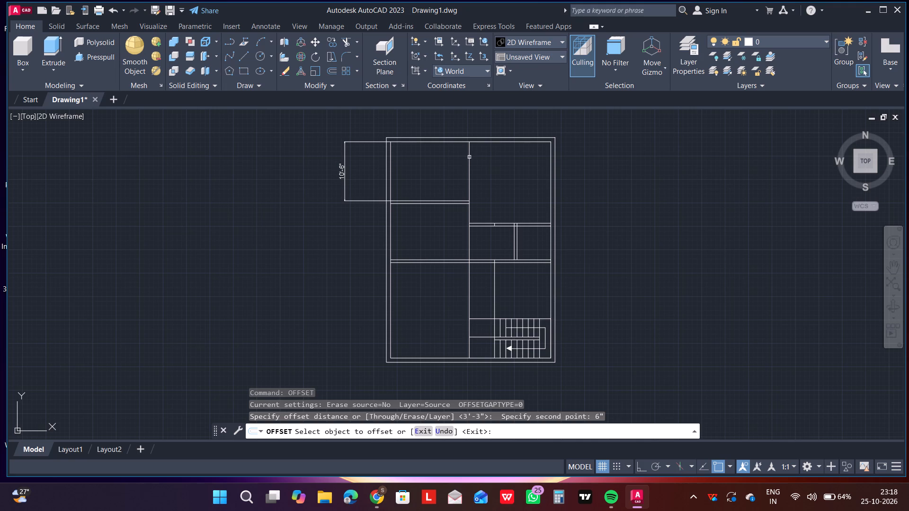
left_click(469, 157)
left_click(481, 158)
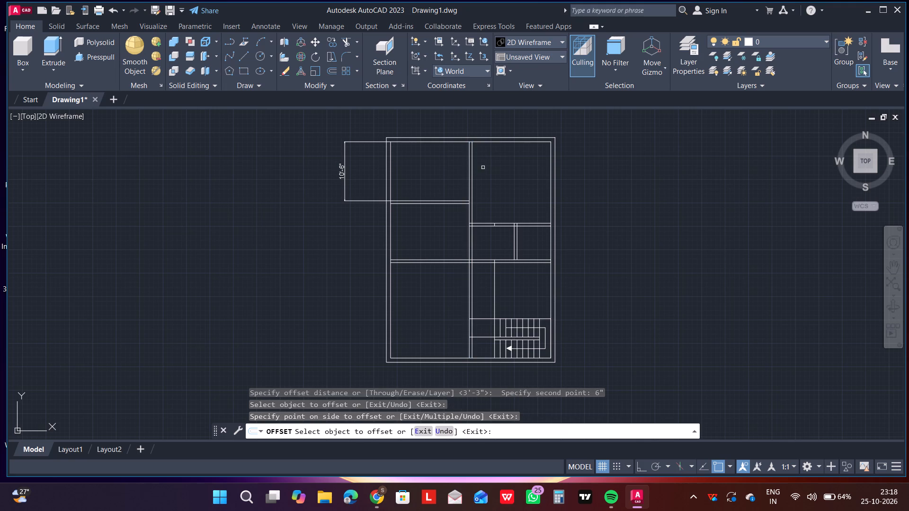
key("Return")
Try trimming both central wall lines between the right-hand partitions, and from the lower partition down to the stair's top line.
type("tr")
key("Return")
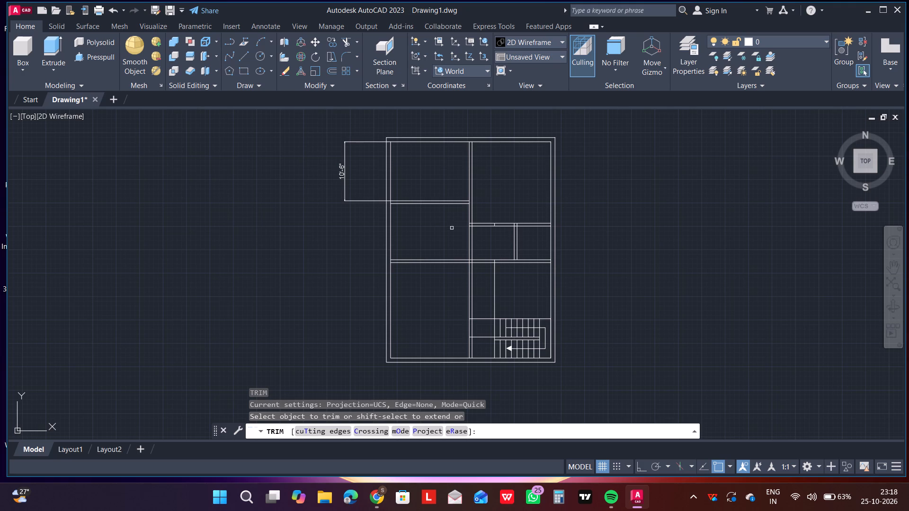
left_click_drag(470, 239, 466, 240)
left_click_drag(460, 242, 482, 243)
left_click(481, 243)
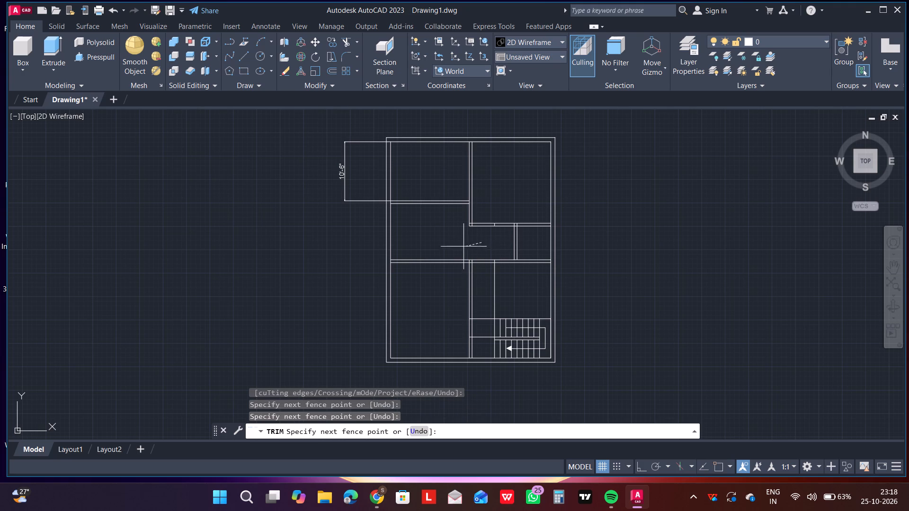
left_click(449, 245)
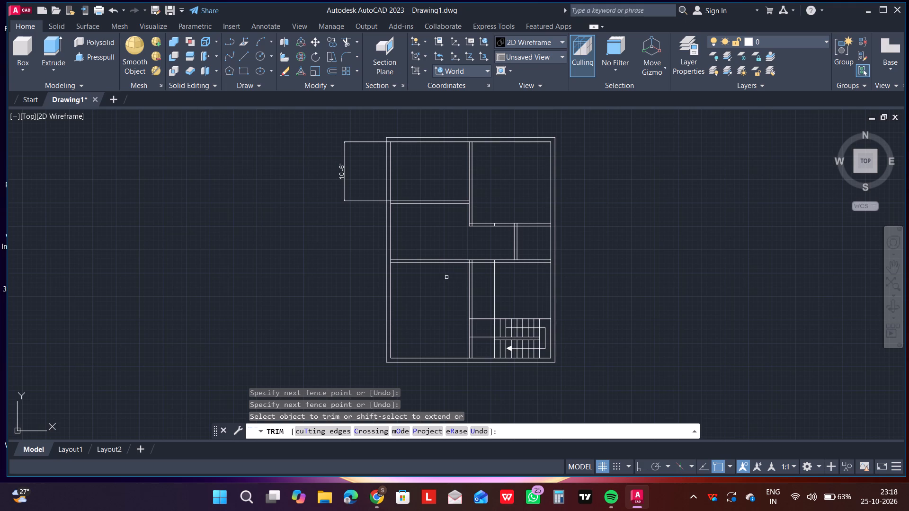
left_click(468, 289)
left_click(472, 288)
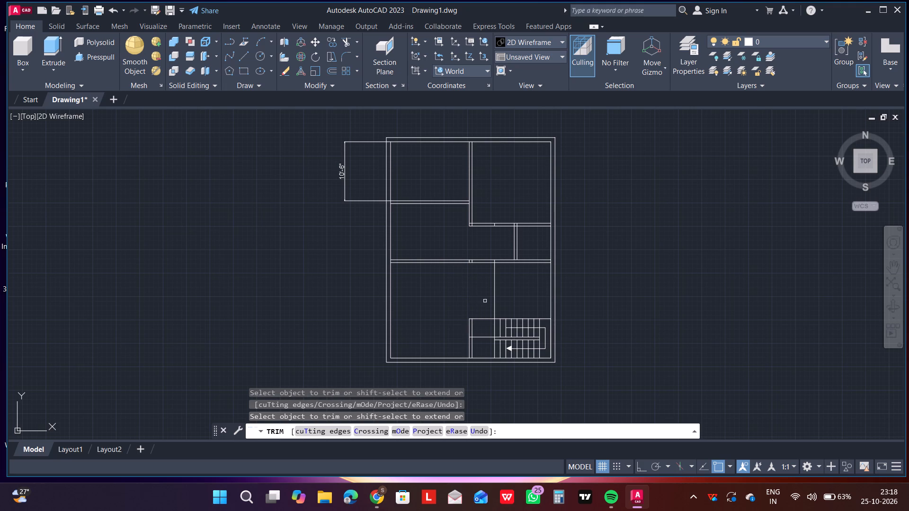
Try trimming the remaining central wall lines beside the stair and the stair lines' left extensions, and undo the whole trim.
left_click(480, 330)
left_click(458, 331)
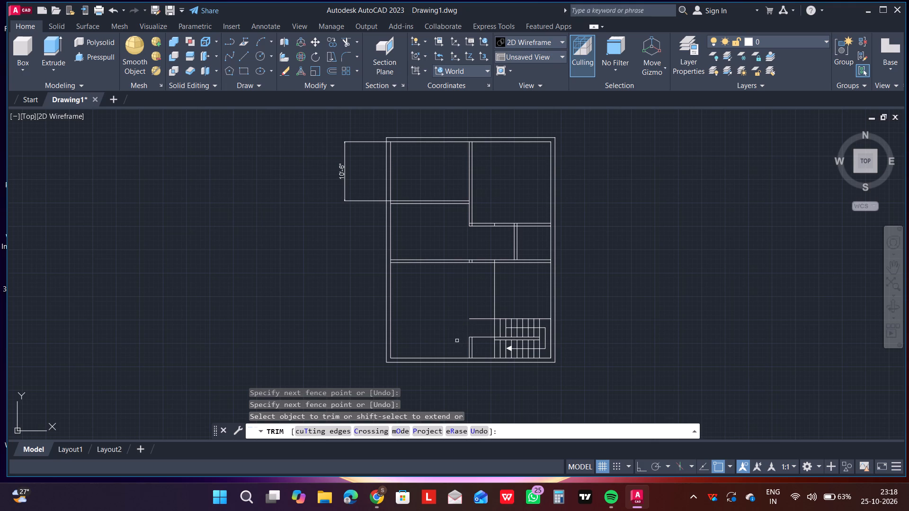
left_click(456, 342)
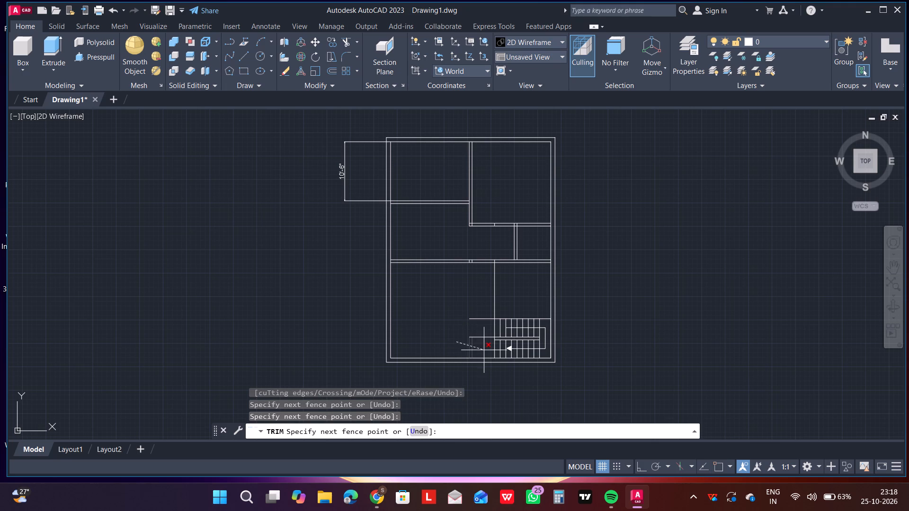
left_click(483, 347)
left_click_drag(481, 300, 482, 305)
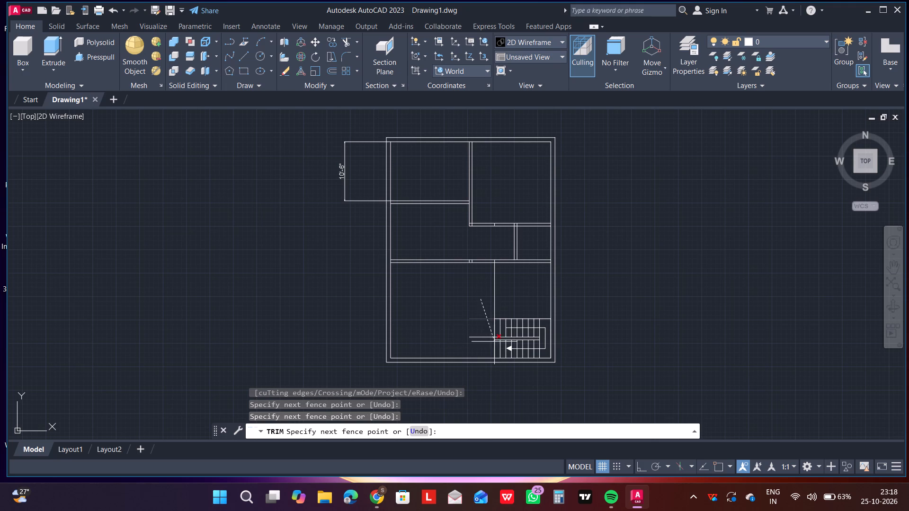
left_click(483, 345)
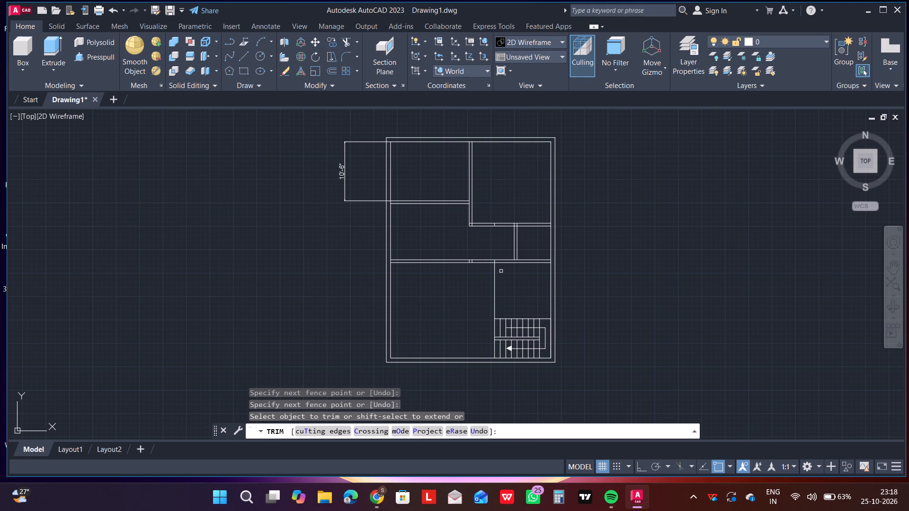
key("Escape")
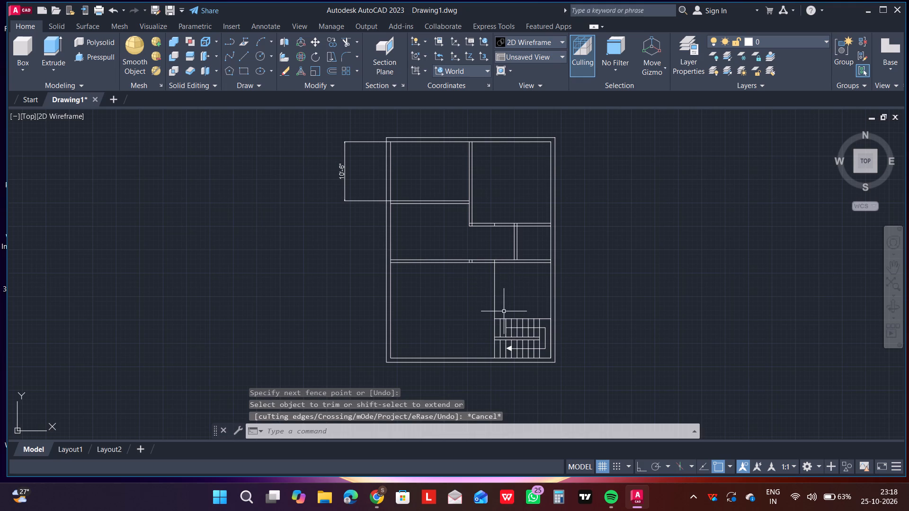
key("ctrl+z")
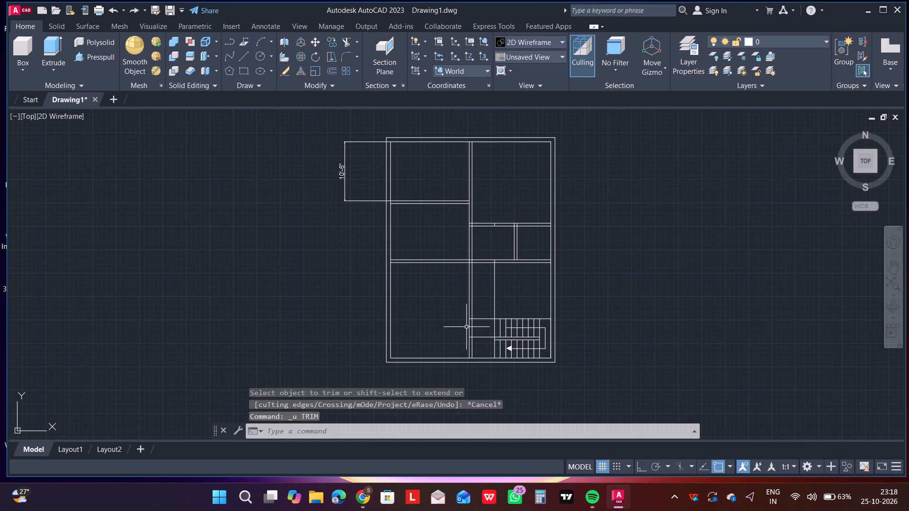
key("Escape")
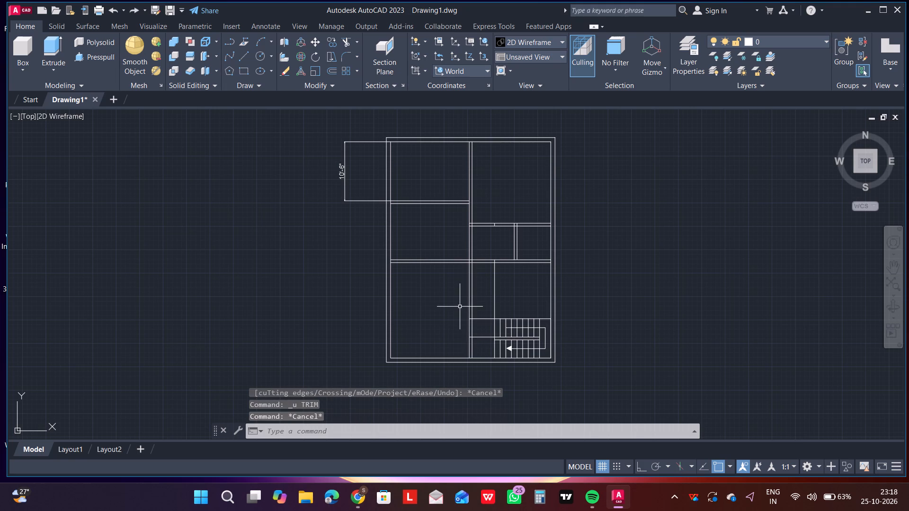
Trim both central wall lines between the right-hand partitions, and from the lower partition down to the stair's top line.
left_click(454, 245)
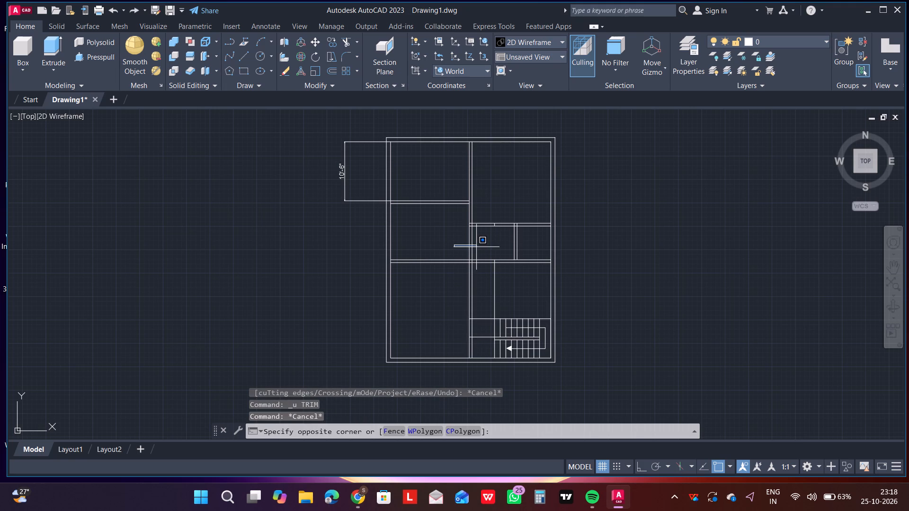
key("Escape")
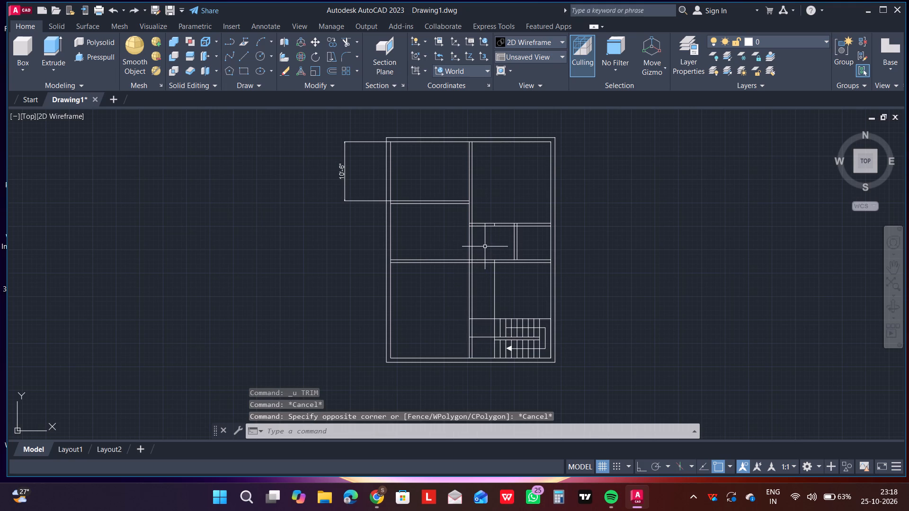
key("t")
key("r")
key("Return")
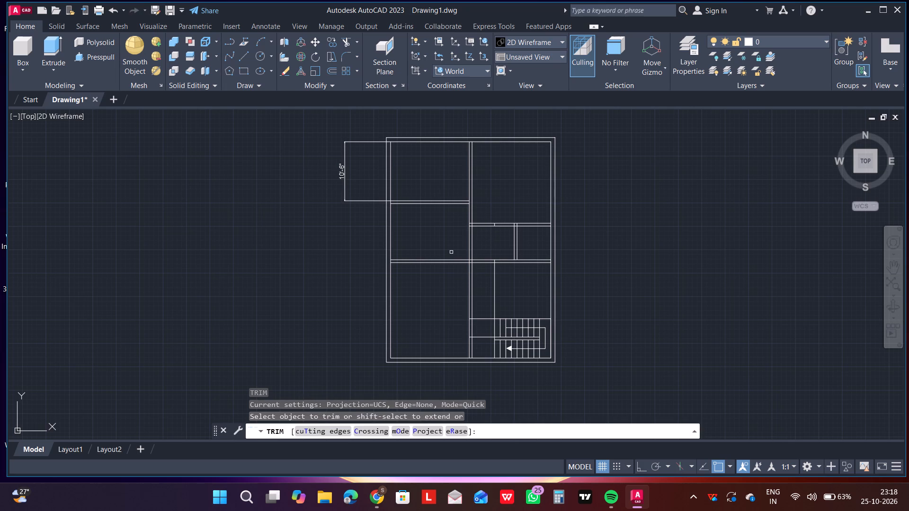
left_click_drag(450, 252, 455, 252)
left_click(476, 249)
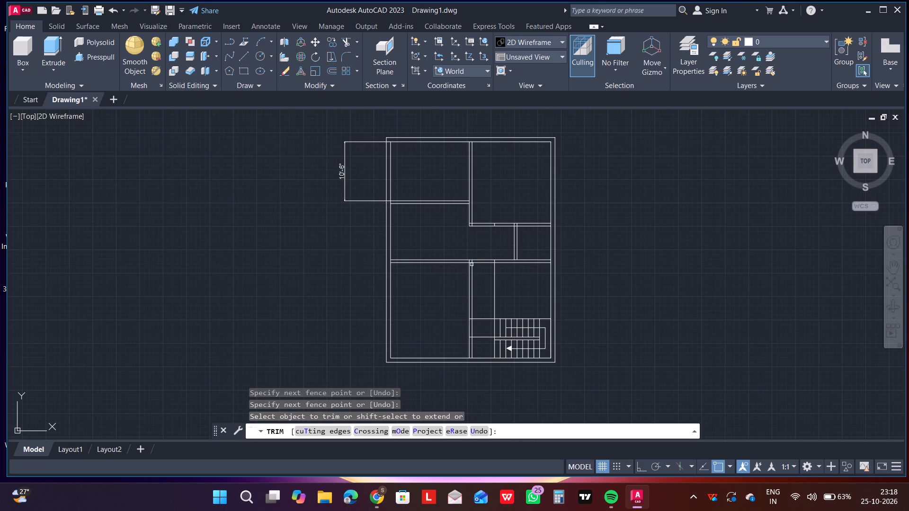
left_click(460, 282)
left_click(475, 286)
Trim the remaining central wall lines beside the stair and the stair lines' left extensions, including the short leftover segments.
left_click(480, 313)
left_click(481, 345)
left_click_drag(471, 342, 461, 342)
left_click_drag(455, 342, 474, 345)
left_click_drag(476, 333, 450, 326)
left_click_drag(465, 317, 471, 319)
left_click_drag(473, 320, 475, 327)
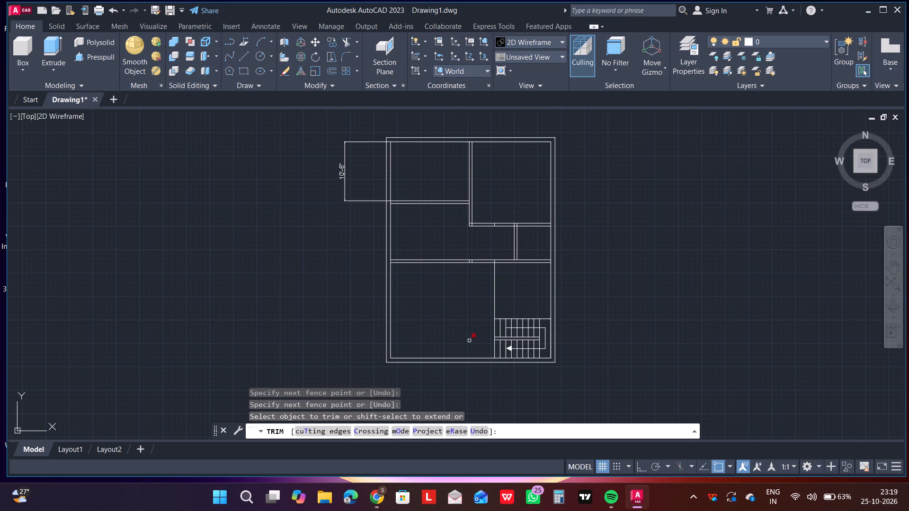
left_click(471, 341)
left_click(454, 312)
left_click(469, 338)
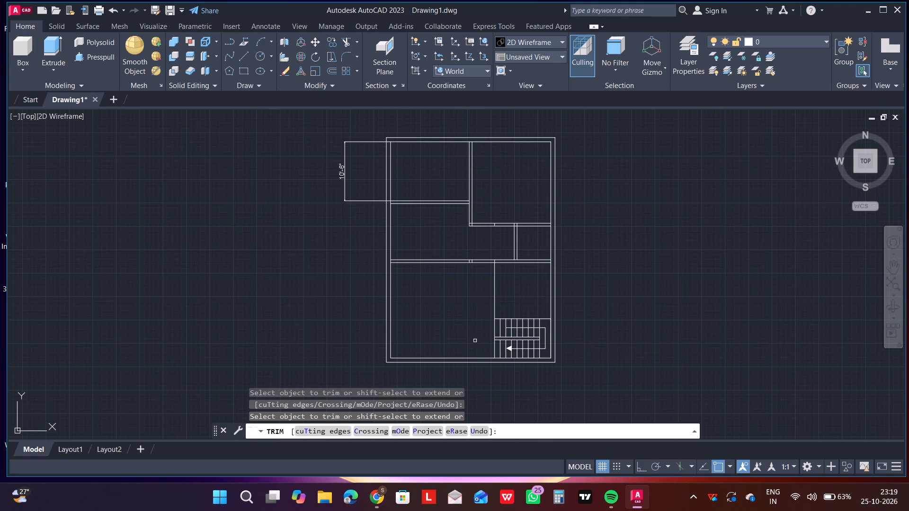
key("Escape")
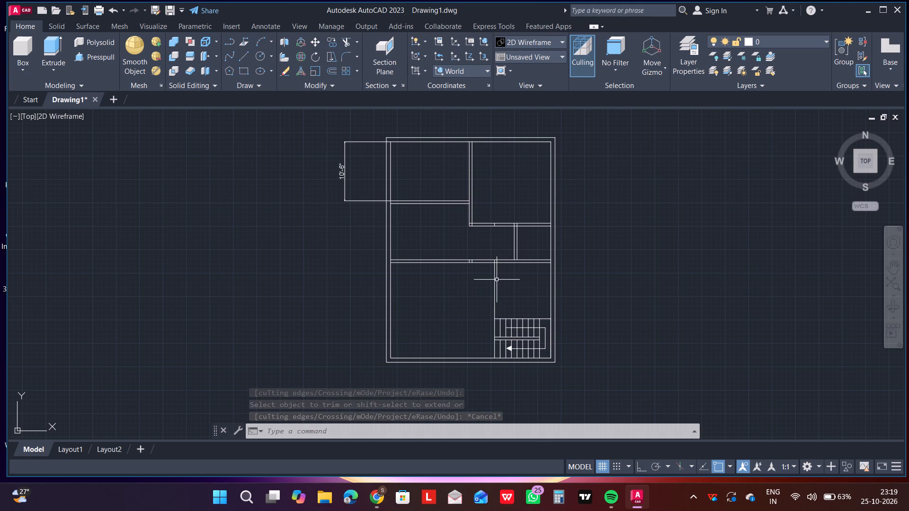
Offset the vertical line running from the lower partition to the stair's left end 6" to its right.
type("off")
key("Return")
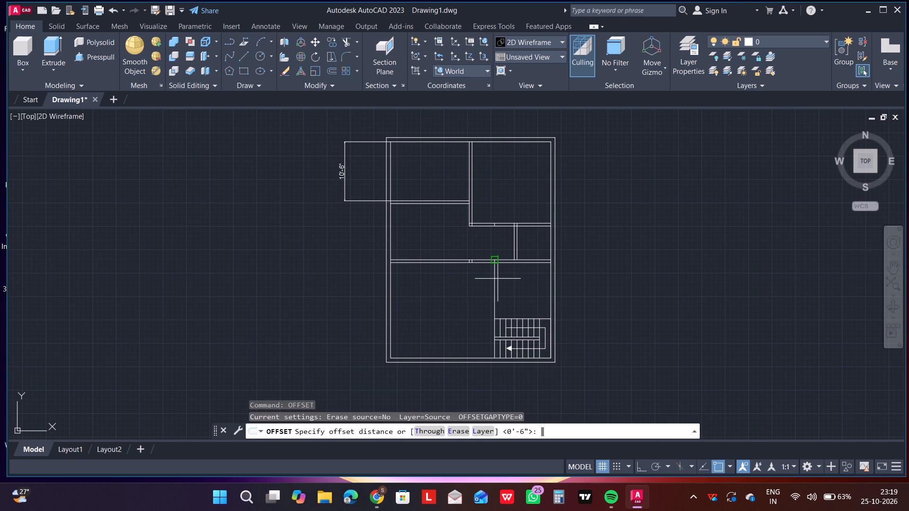
left_click_drag(493, 262, 498, 267)
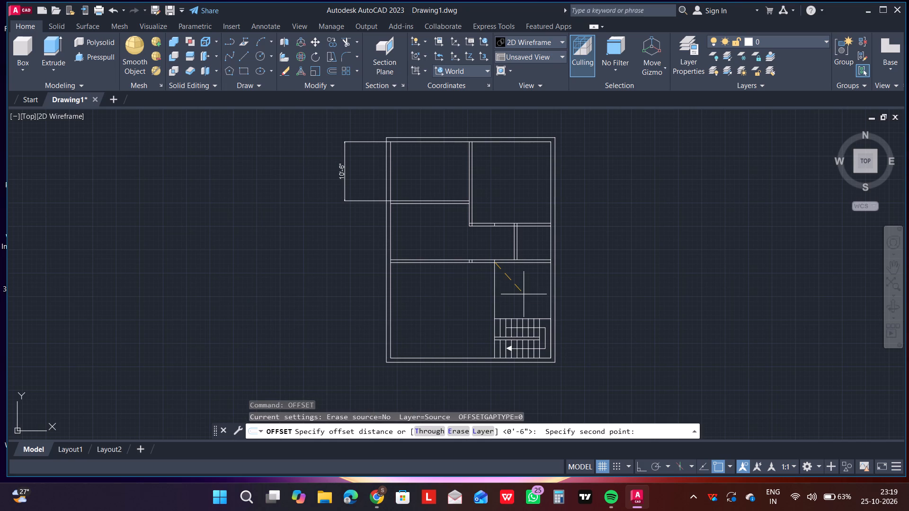
type("6\"")
key("Return")
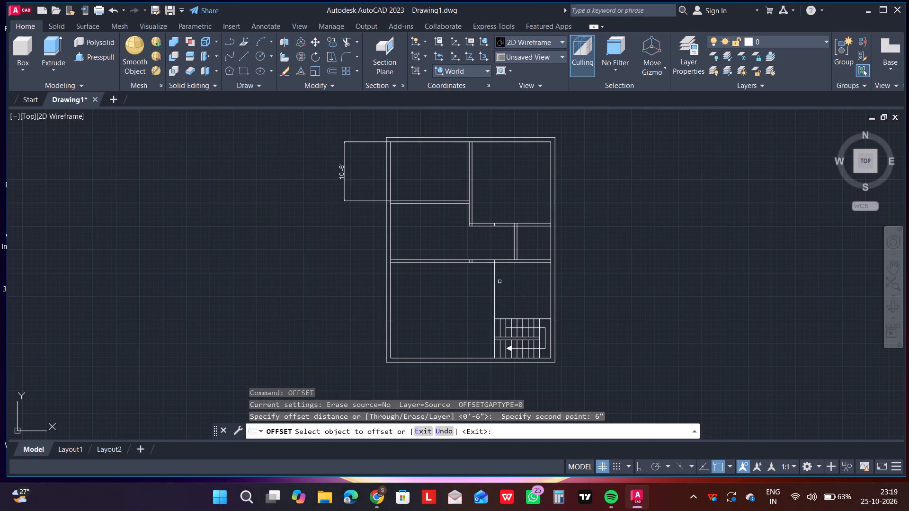
left_click(495, 283)
left_click(523, 290)
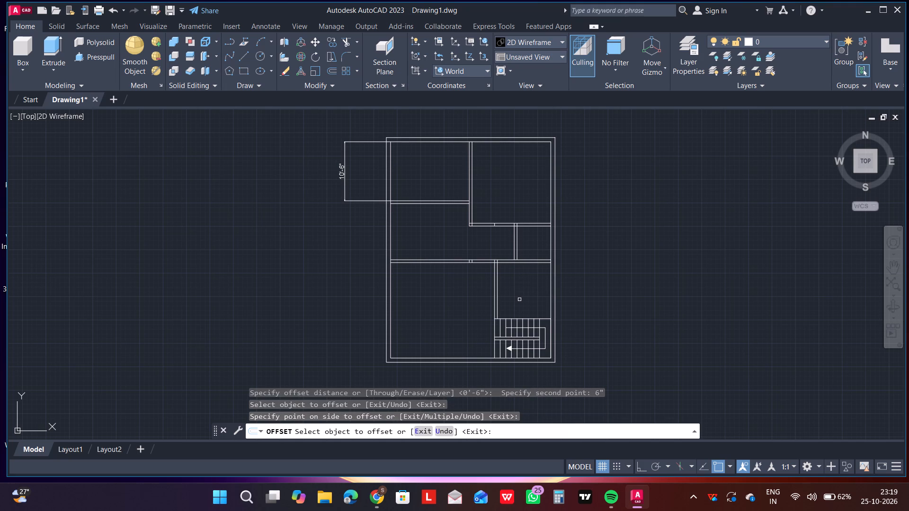
key("Escape")
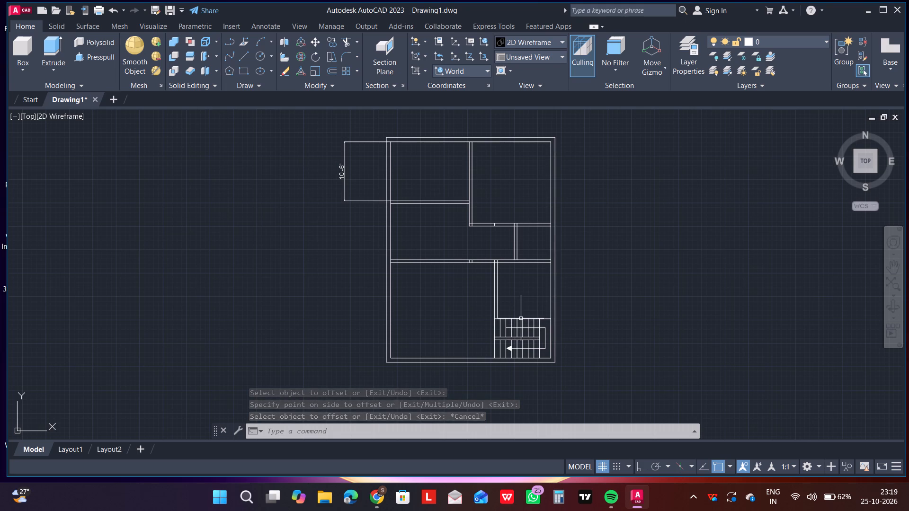
Offset the stair's top horizontal line 6" upward to form the wall above the stair.
key("Return")
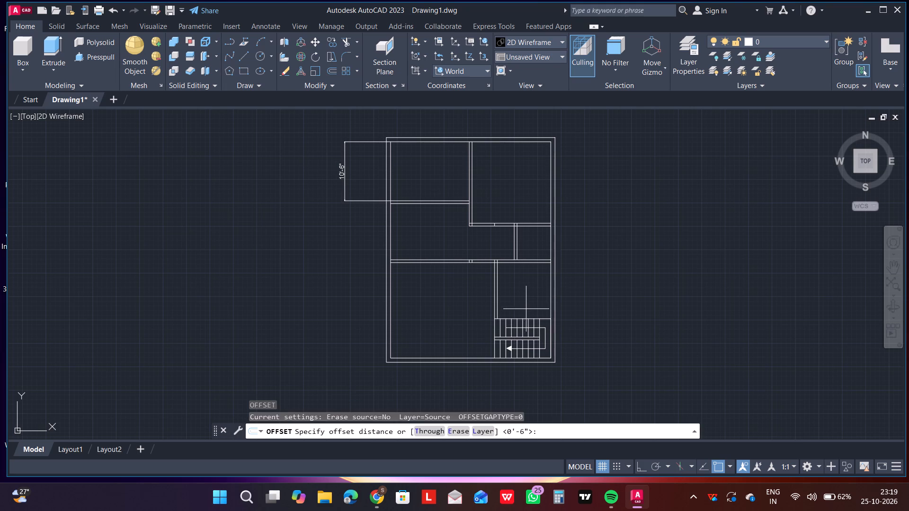
left_click(553, 319)
key("6")
key("shift+quotedbl")
key("Return")
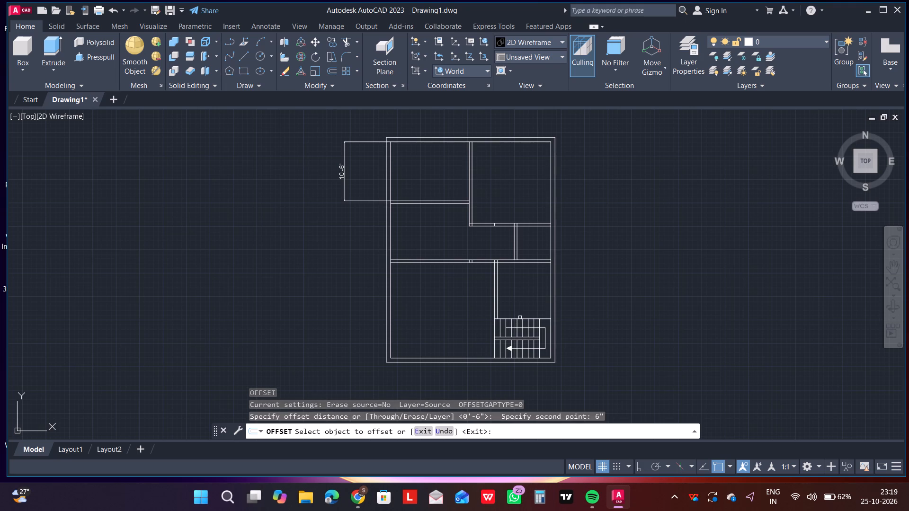
left_click(520, 317)
left_click(521, 309)
left_click(529, 301)
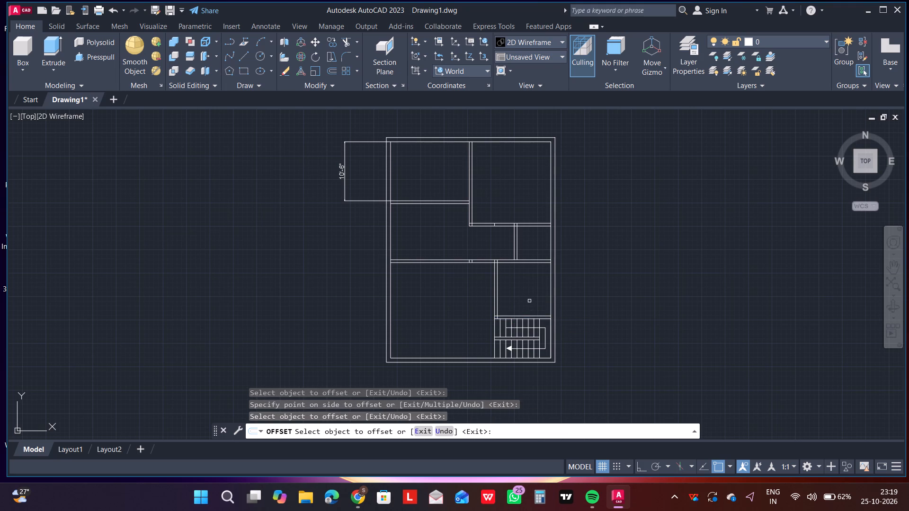
key("Escape")
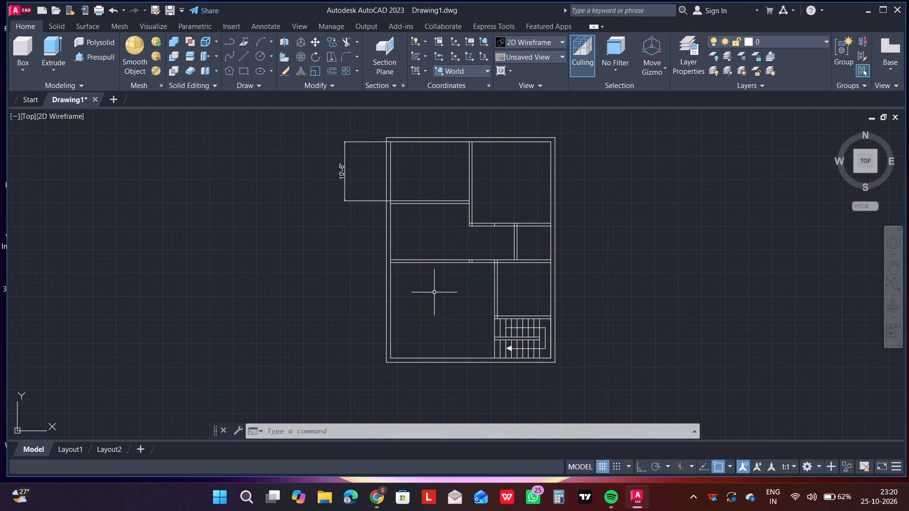
Add a vertical linear dimension of the lower-left room's inner height, placed outside the plan's left wall.
type("diml")
key("Return")
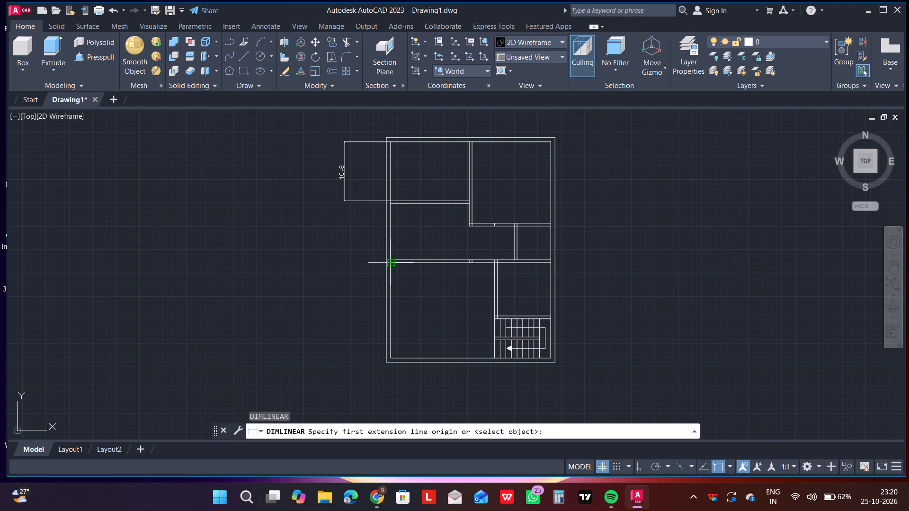
left_click_drag(391, 264, 389, 268)
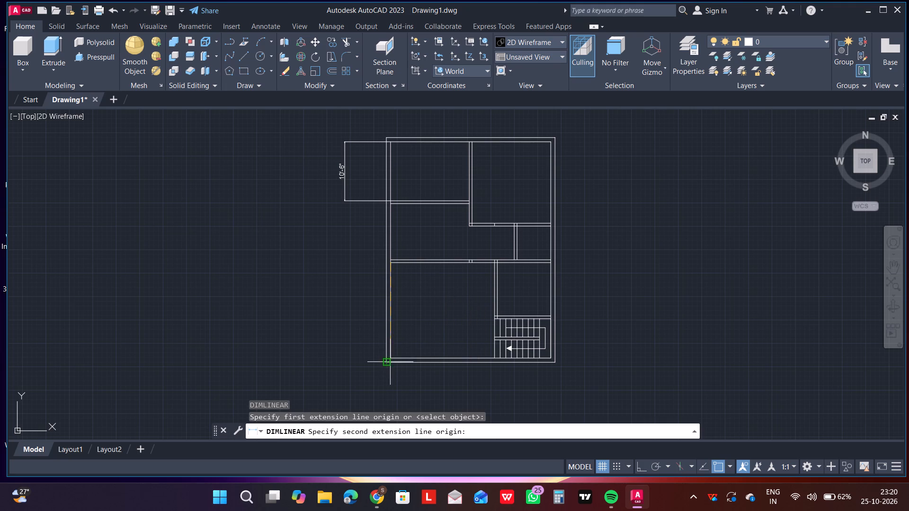
left_click(394, 357)
left_click(348, 362)
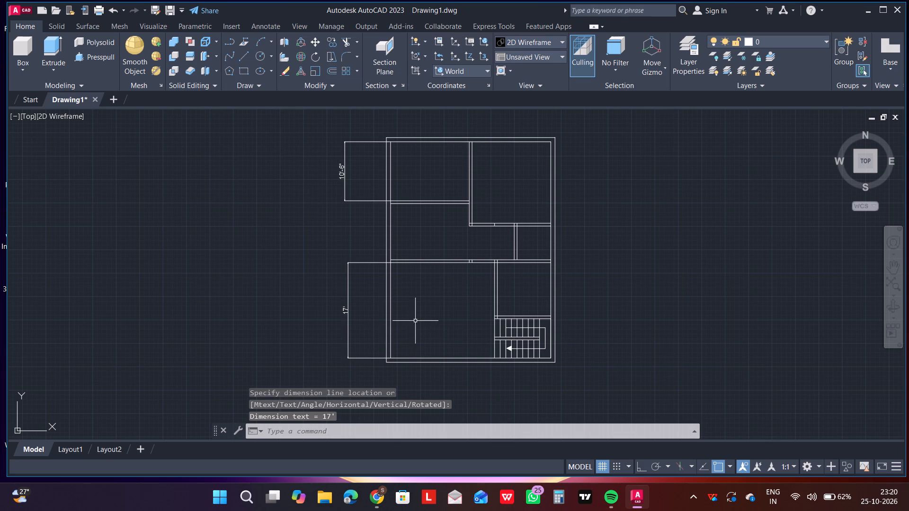
Measure the lower-left room's inner width along its upper partition with a linear dimension, without placing it.
key("Return")
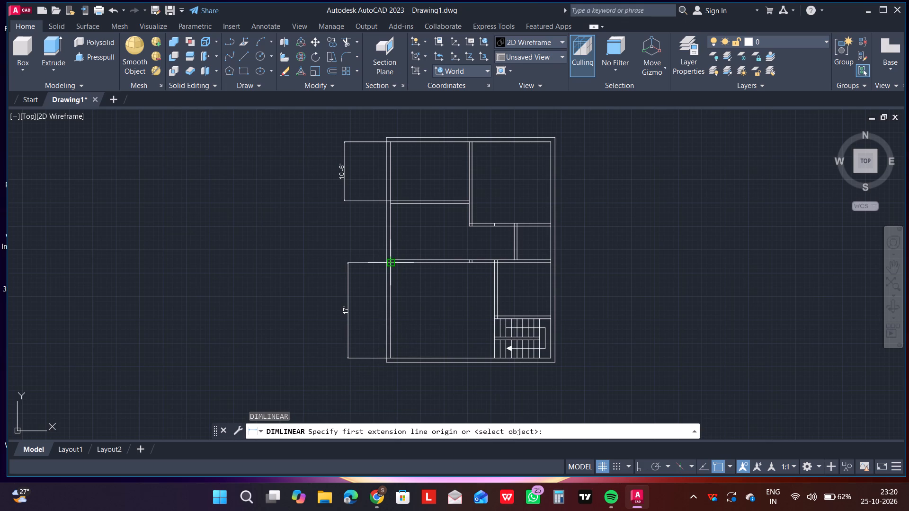
left_click(391, 265)
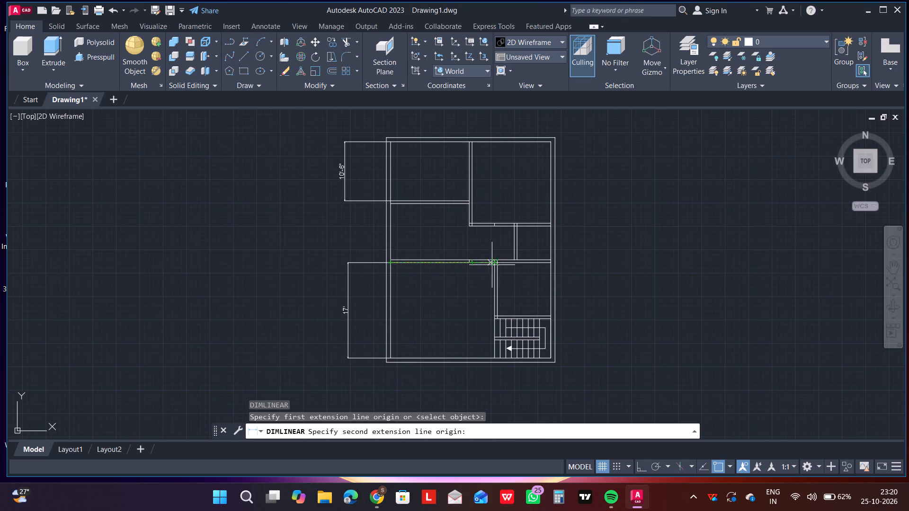
left_click_drag(492, 264, 492, 272)
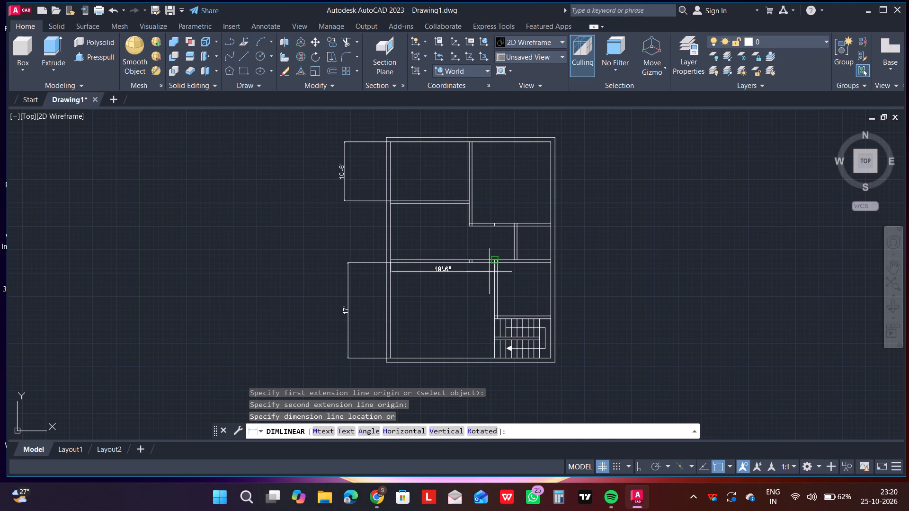
key("Escape")
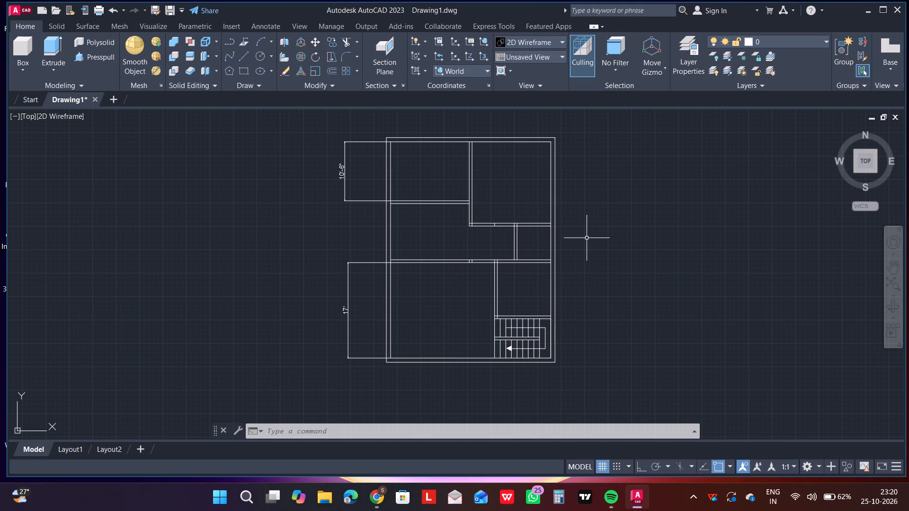
Draw a rectangle 3' long and 9" wide in the empty space left of the plan.
type("rec")
key("Return")
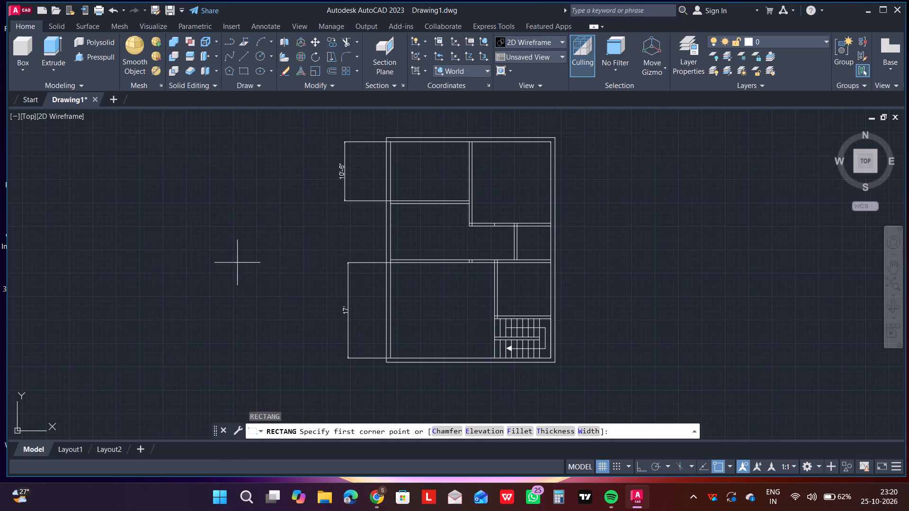
left_click(190, 250)
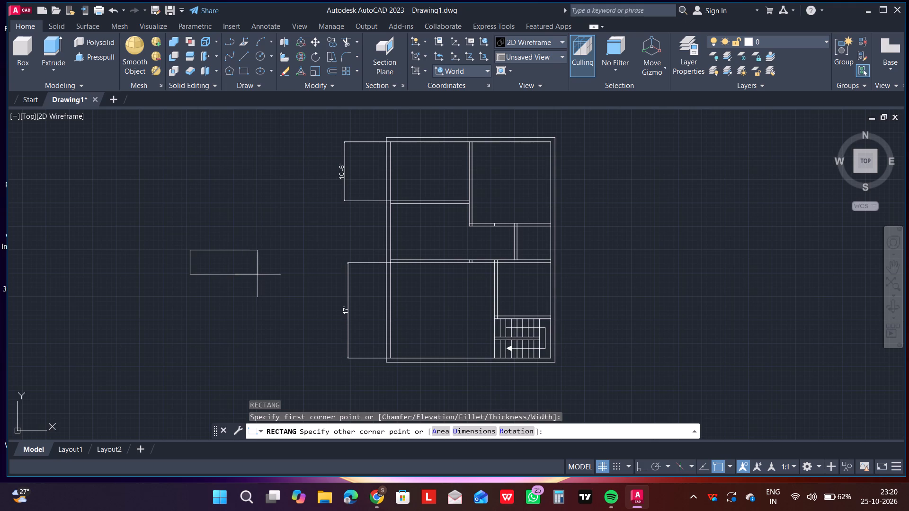
left_click(471, 432)
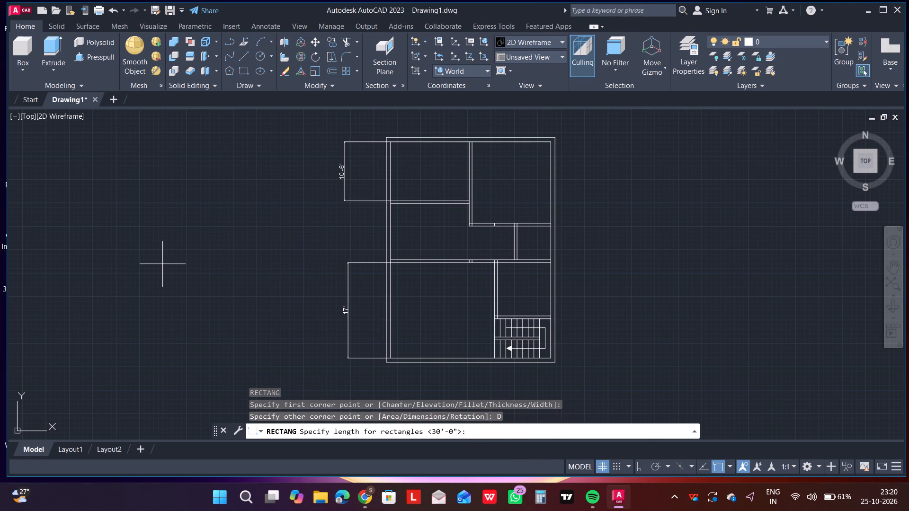
type("9\"")
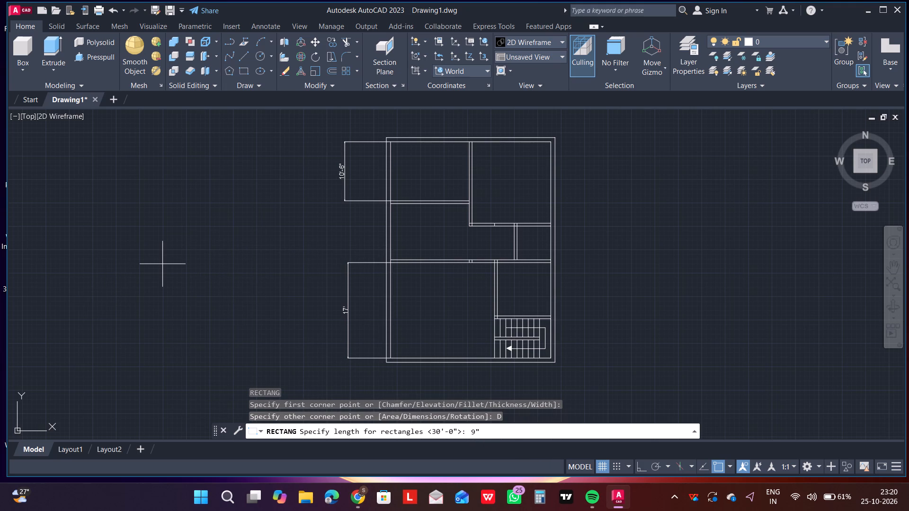
key("BackSpace")
key("BackSpace")
key("BackSpace")
type("3'")
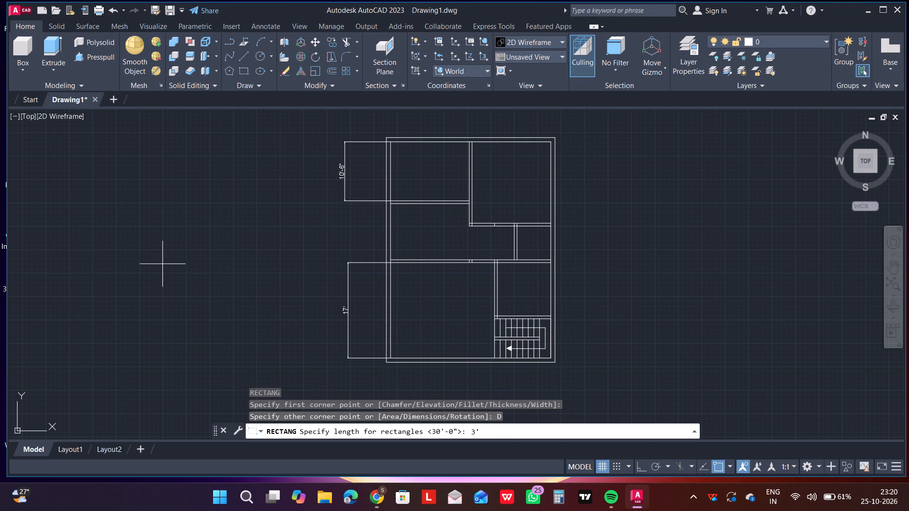
key("Return")
type("9\"")
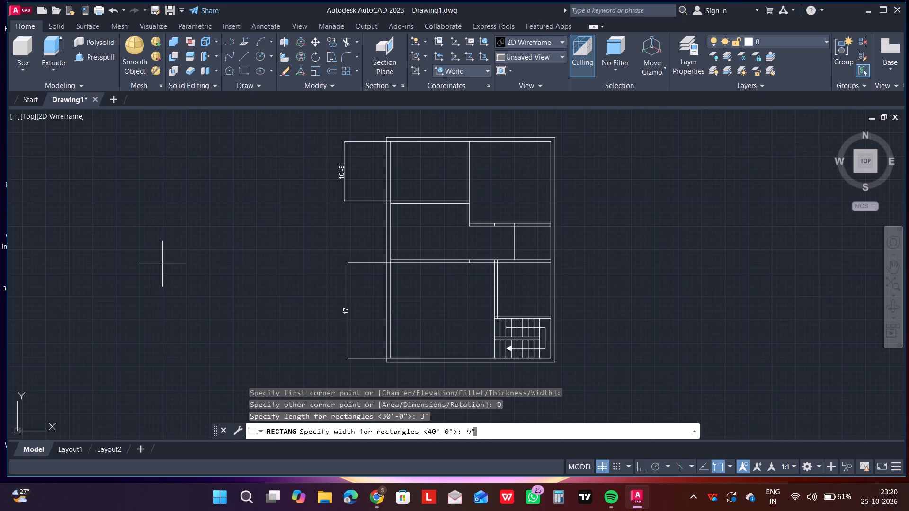
key("Return")
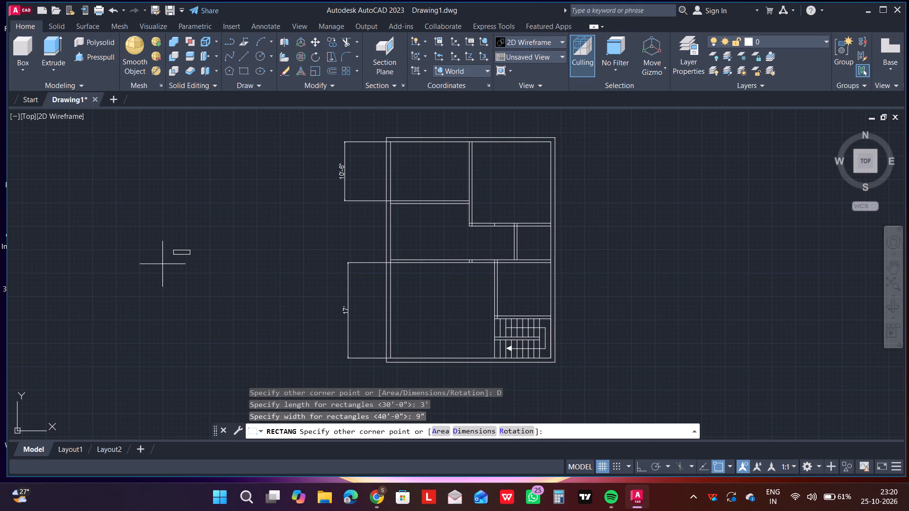
left_click(171, 279)
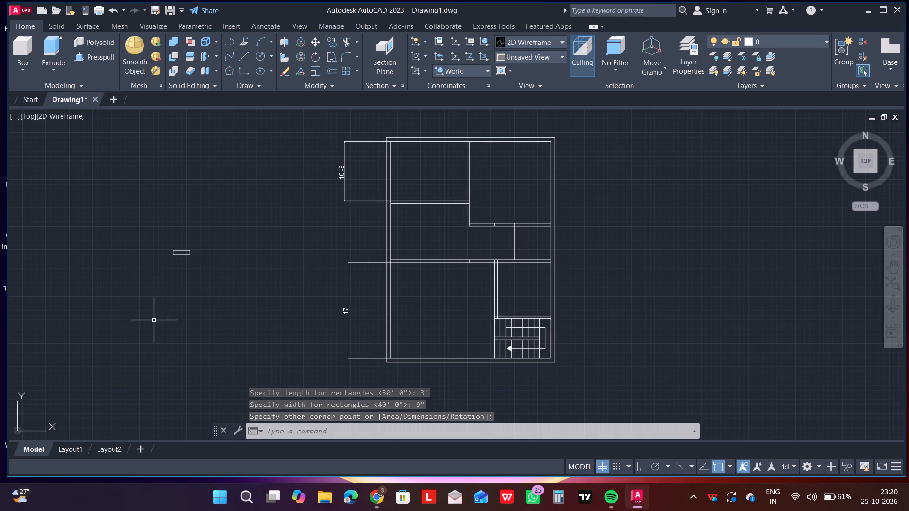
Draw a second rectangle, 2' long and 9" wide, below the 3' by 9" one.
left_click(278, 435)
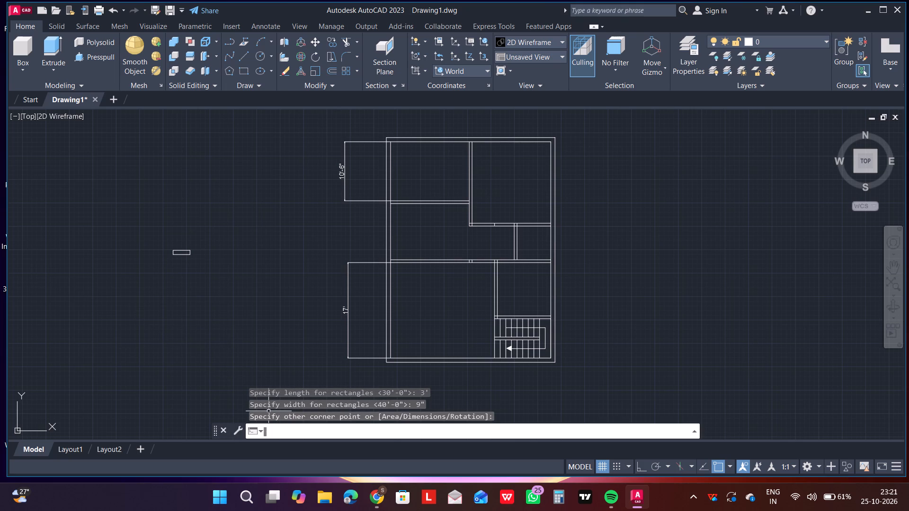
type("rec")
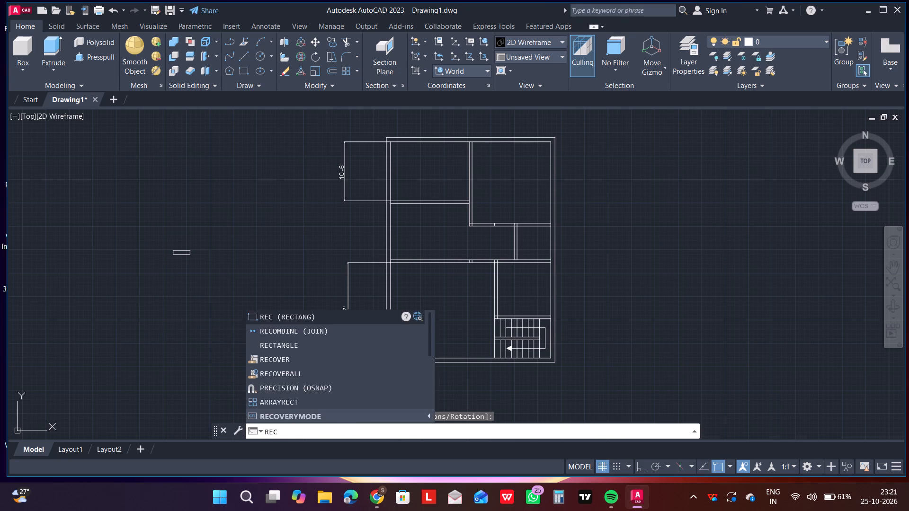
key("Return")
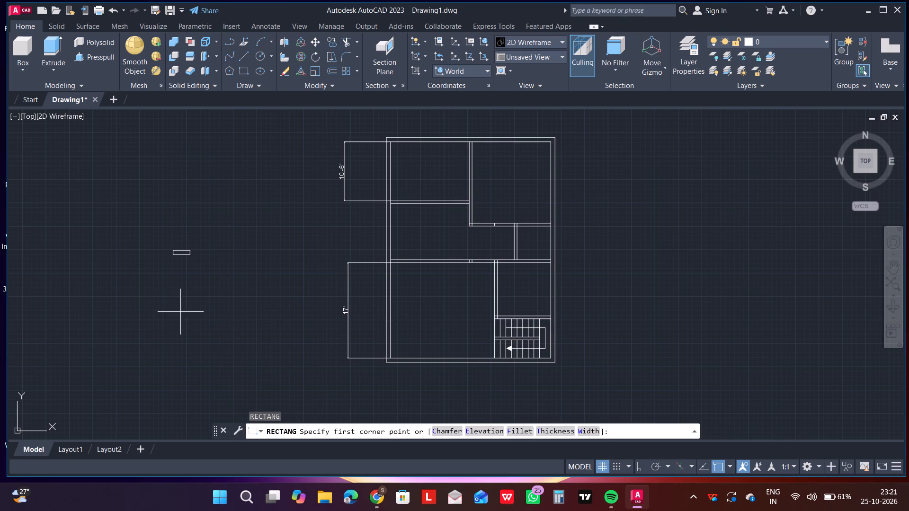
left_click(181, 311)
left_click(470, 434)
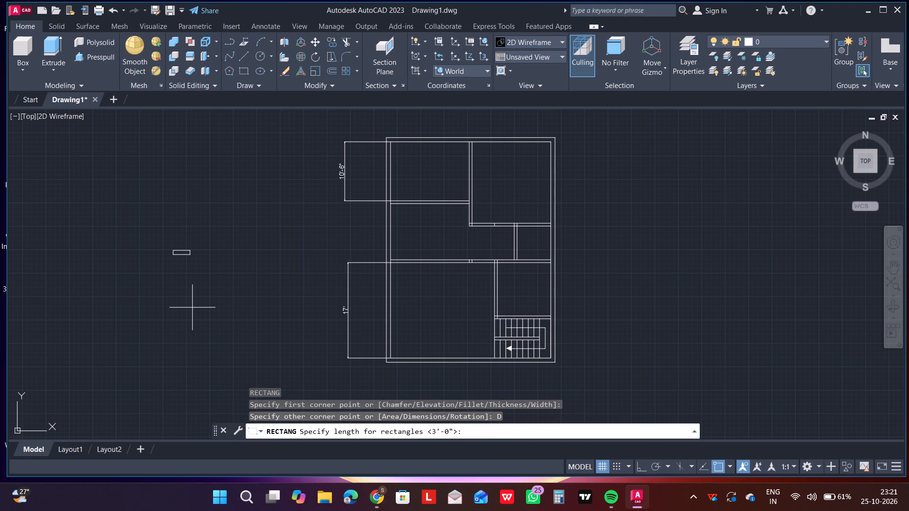
type("2'")
key("Return")
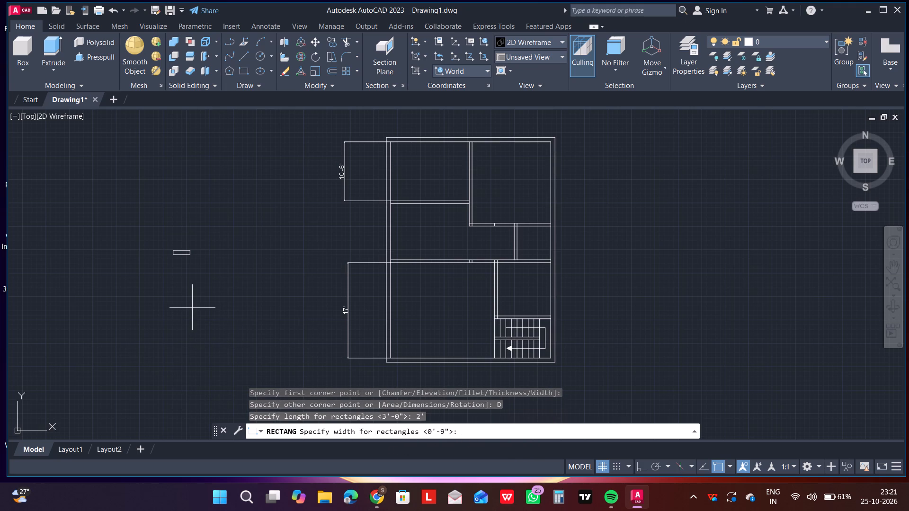
type("9\"")
key("Return")
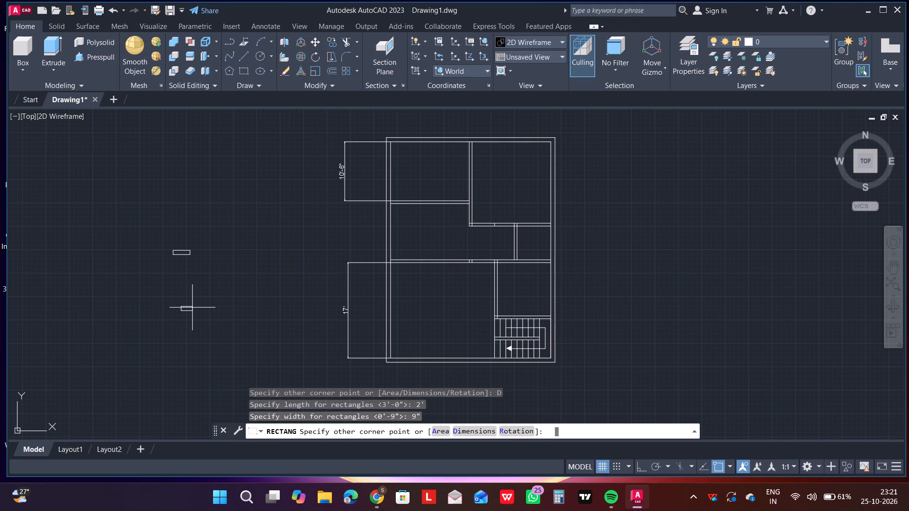
left_click(217, 311)
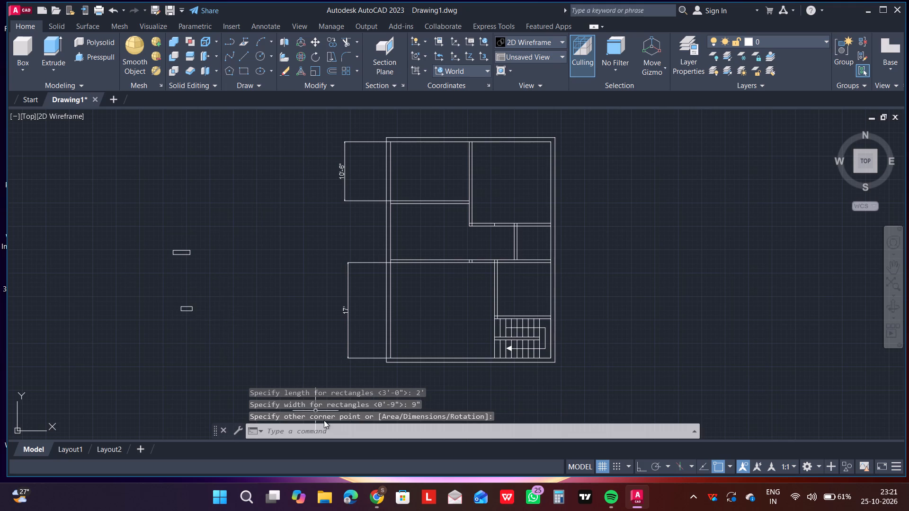
Draw a third rectangle, 3' long and 6" wide, between the two small rectangles and the plan.
left_click(323, 426)
type("rec")
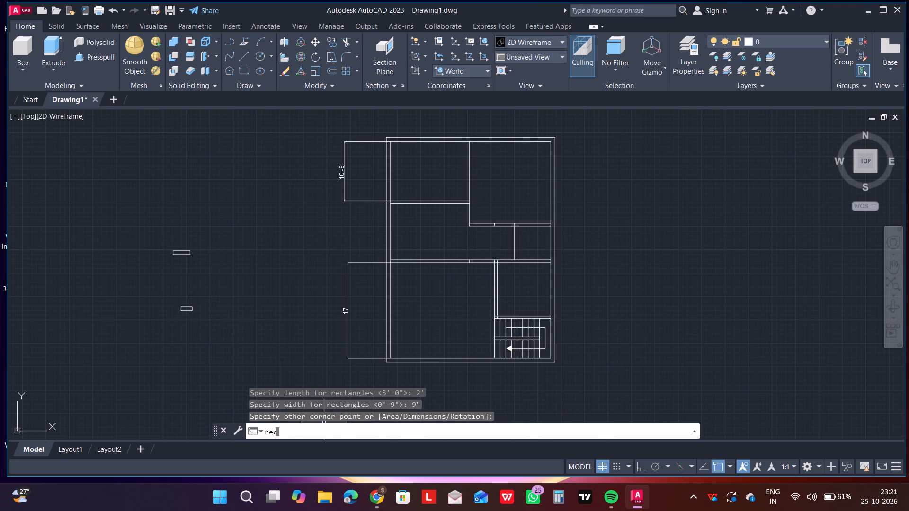
key("Return")
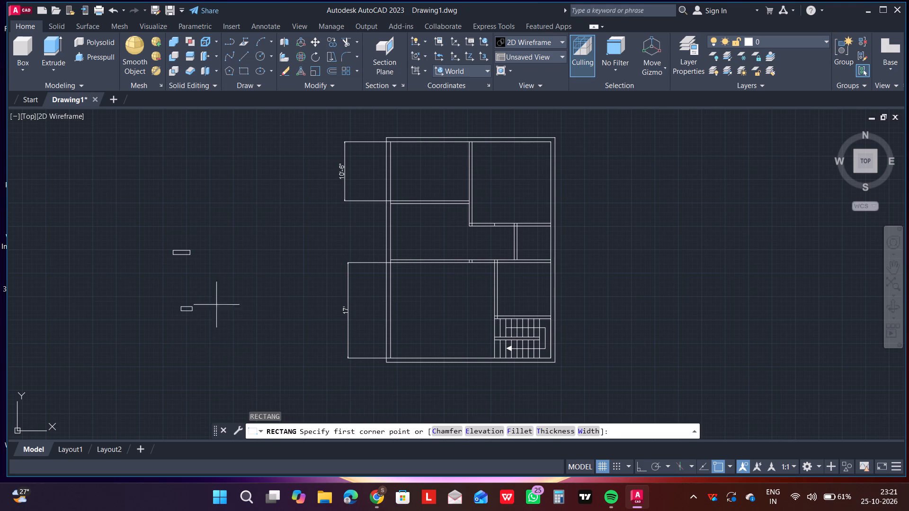
left_click(211, 270)
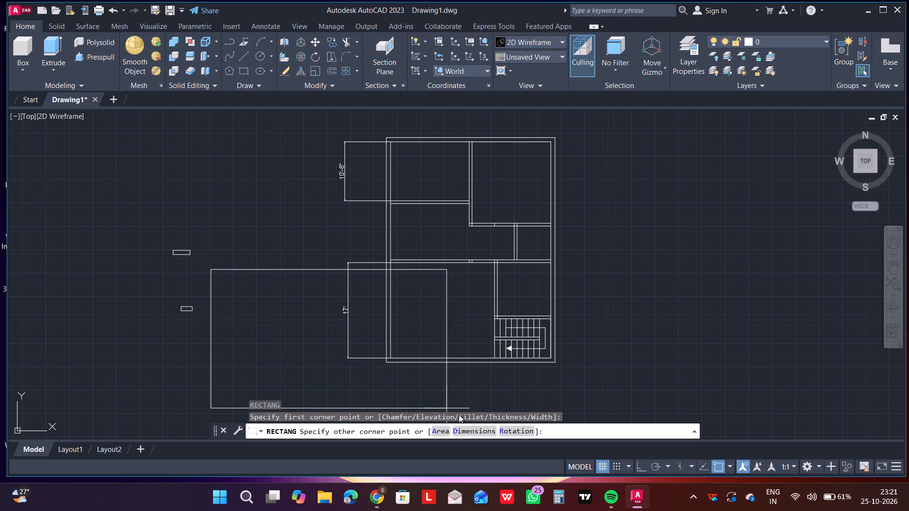
left_click(473, 428)
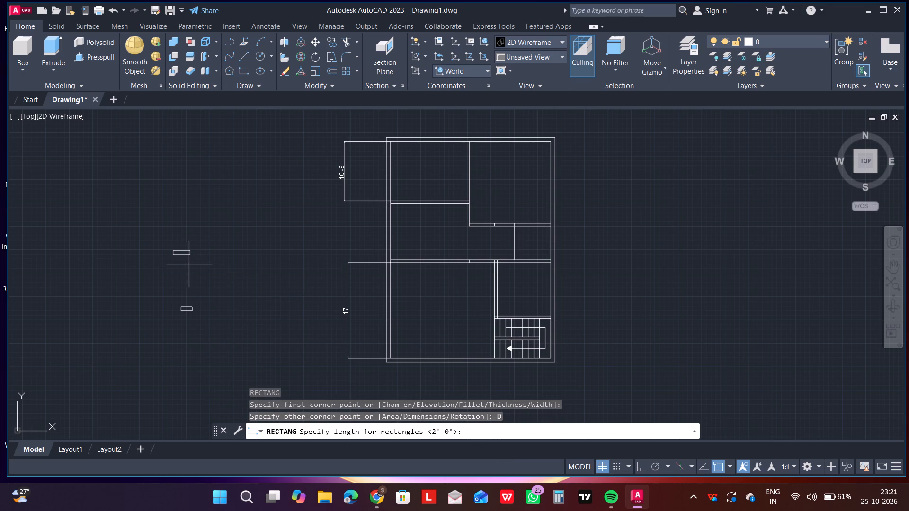
key("3")
key("apostrophe")
key("Return")
key("9")
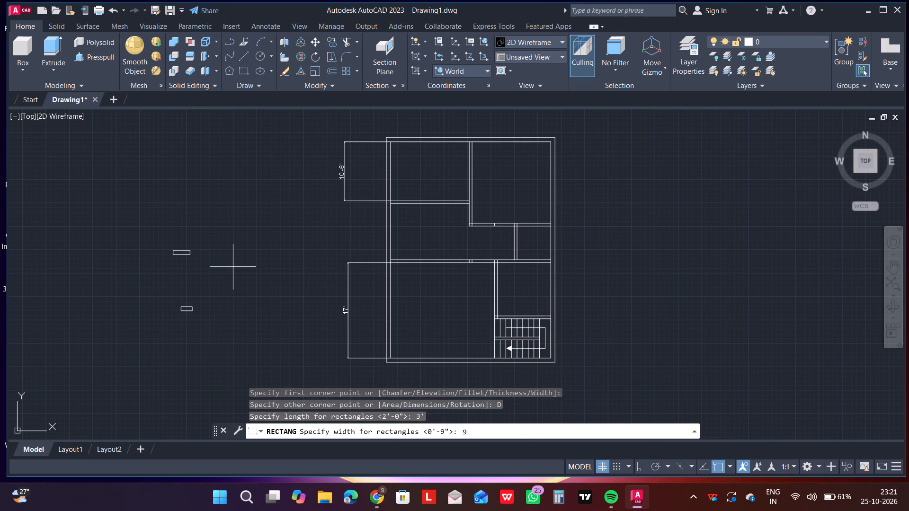
key("BackSpace")
type("6\"")
key("Return")
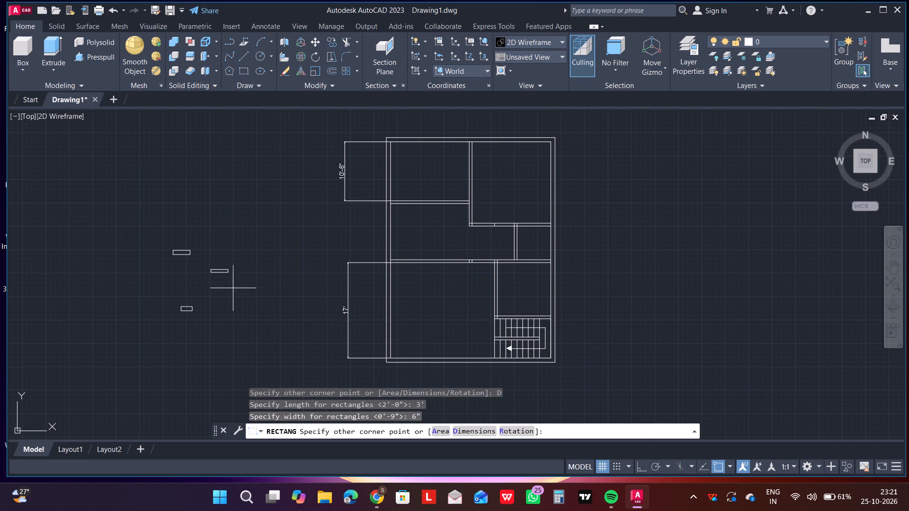
left_click(240, 295)
Draw a horizontal line through the middle of the 3' by 9" rectangle, edge to edge, with object snap off and ortho on.
scroll(246, 282, "up", 1)
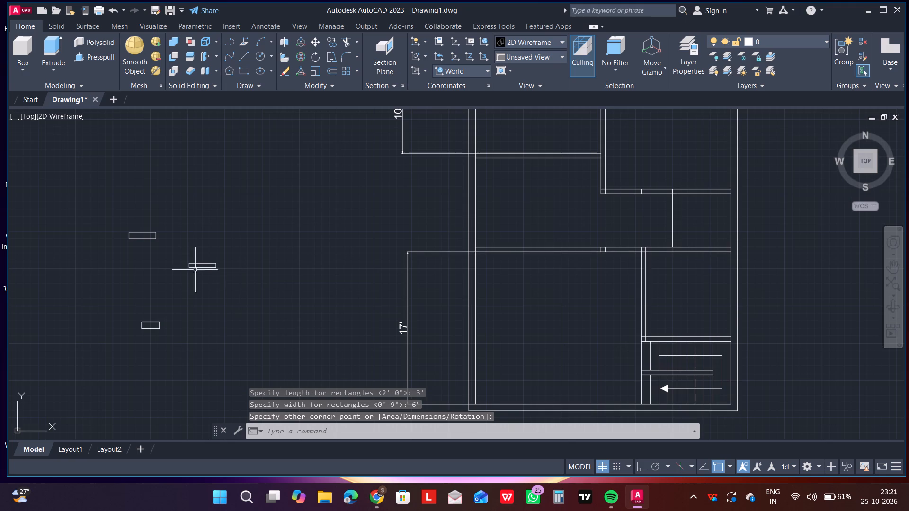
key("l")
key("Return")
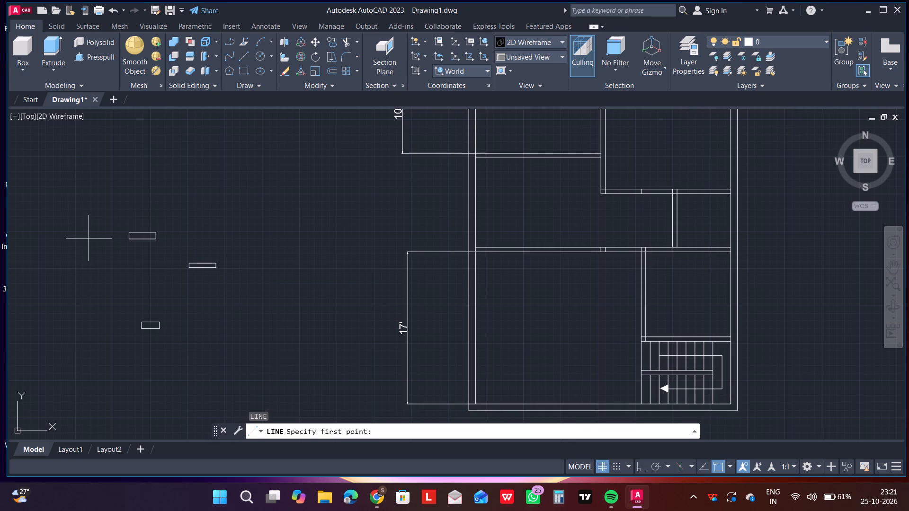
scroll(130, 243, "up", 2)
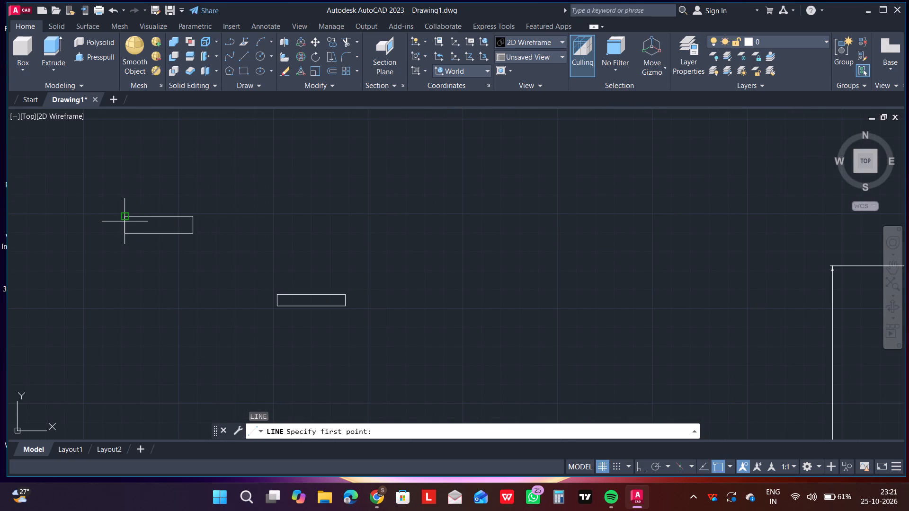
key("F3")
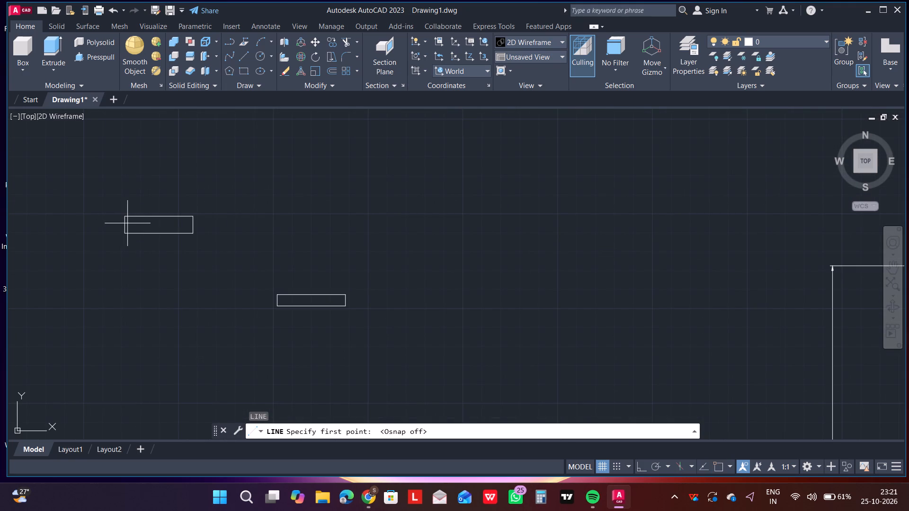
scroll(125, 221, "up", 3)
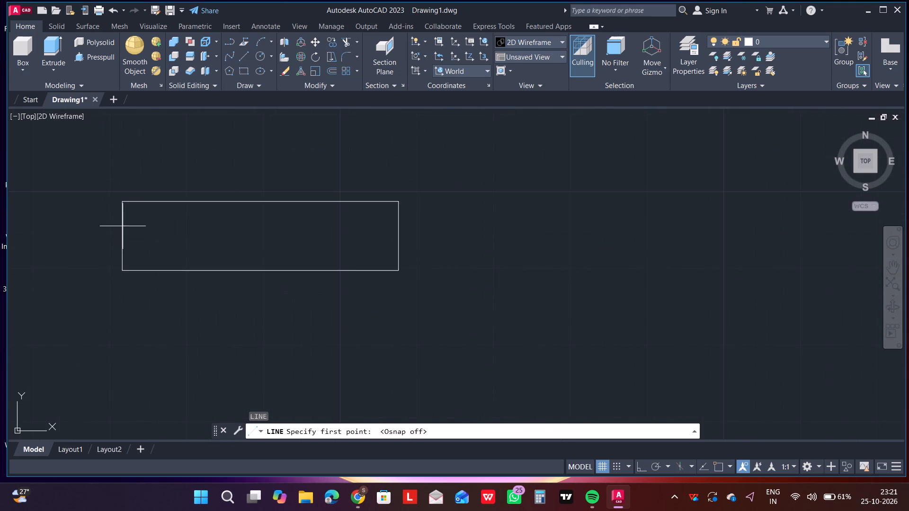
left_click(122, 232)
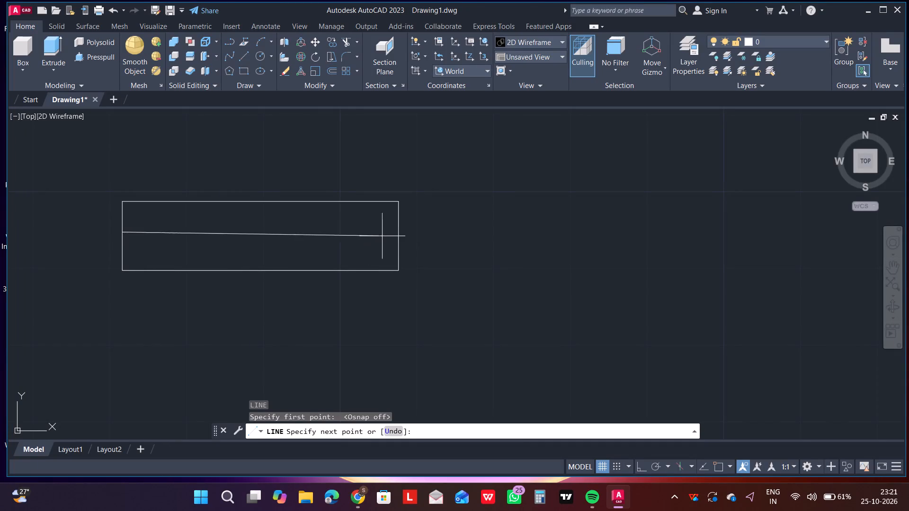
key("F8")
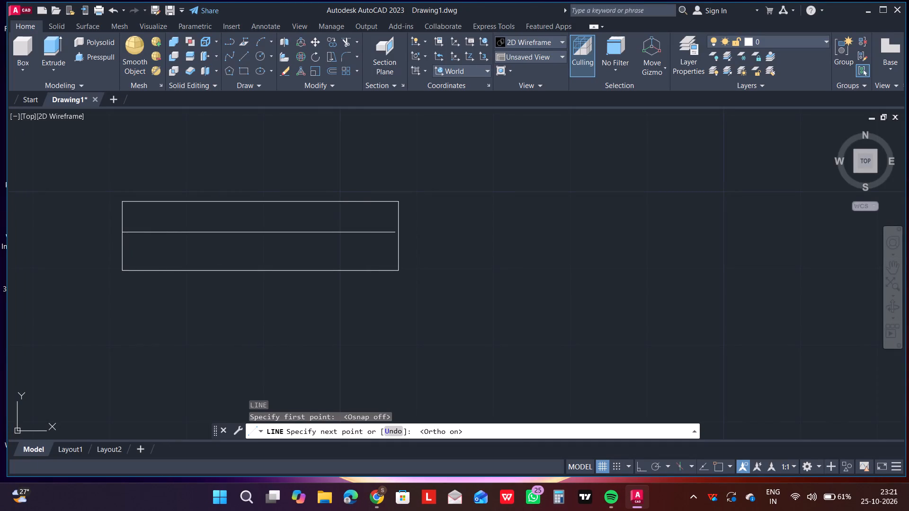
left_click(398, 232)
scroll(398, 232, "down", 1)
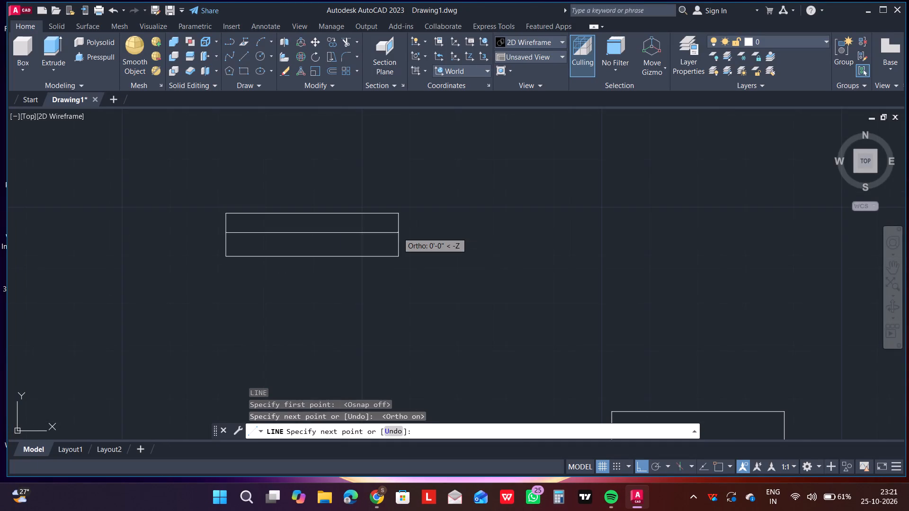
scroll(411, 237, "down", 2)
key("Escape")
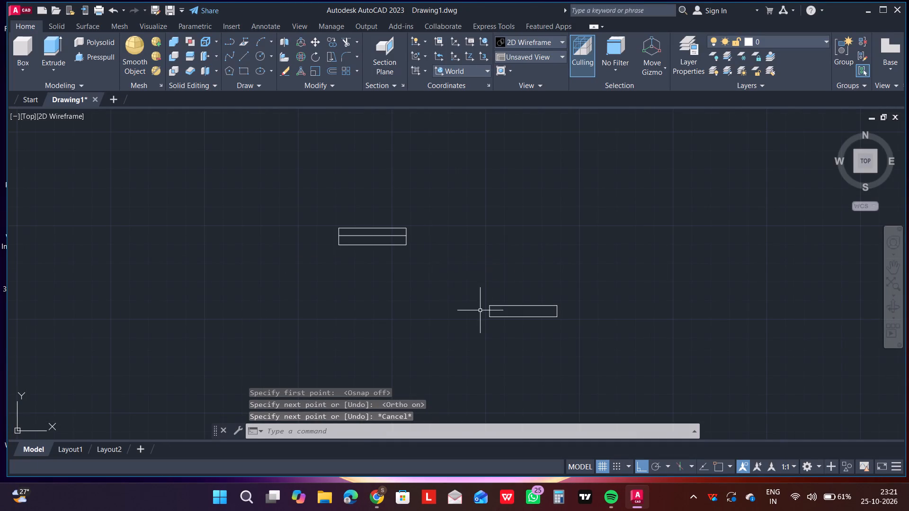
Draw a horizontal centre line about 3' long through the 3' by 6" rectangle, from edge to edge.
scroll(481, 312, "up", 2)
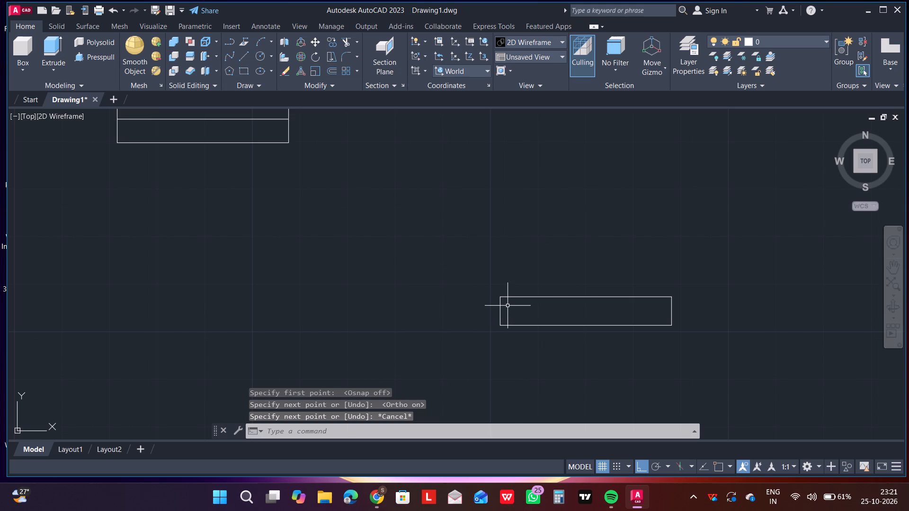
key("l")
key("Return")
scroll(500, 317, "up", 3)
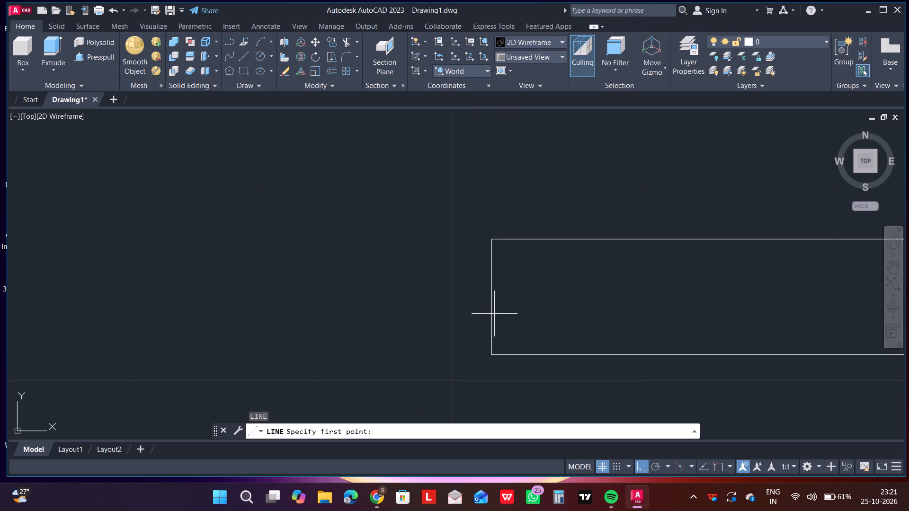
scroll(496, 302, "down", 3)
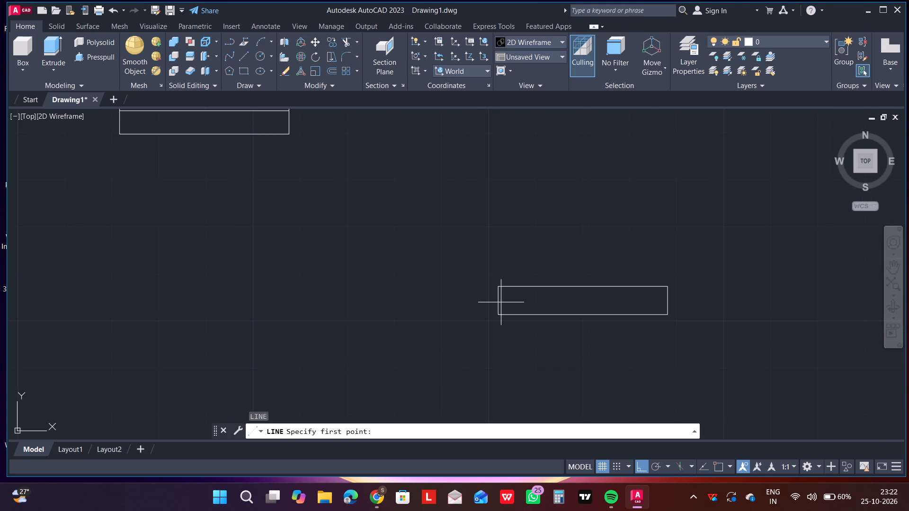
left_click(499, 301)
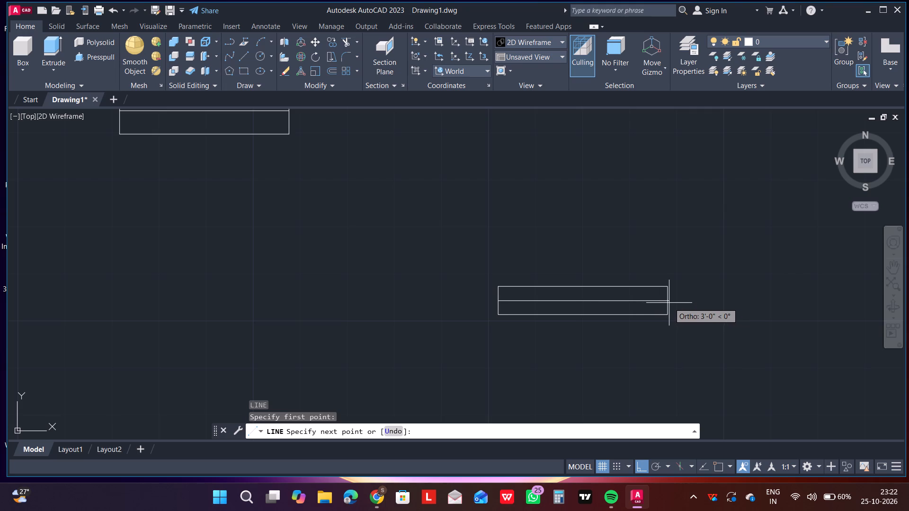
scroll(665, 299, "up", 2)
left_click(666, 304)
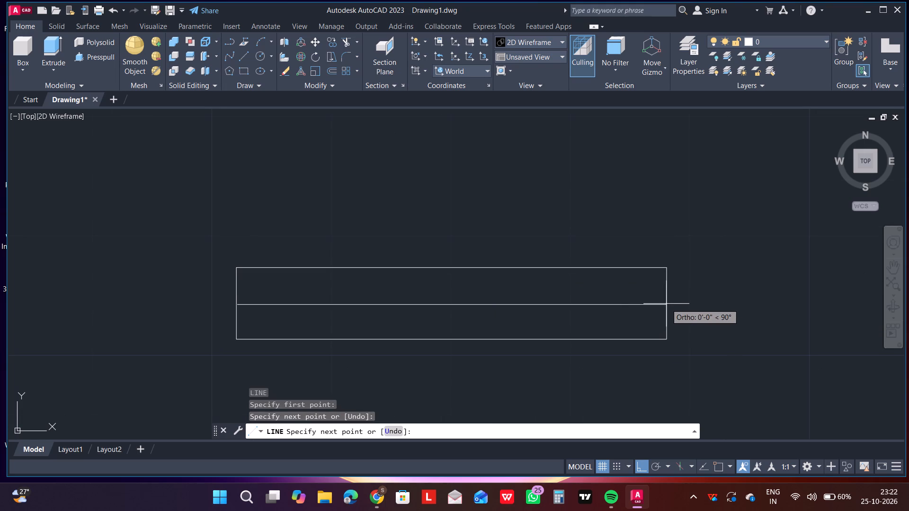
scroll(624, 299, "down", 5)
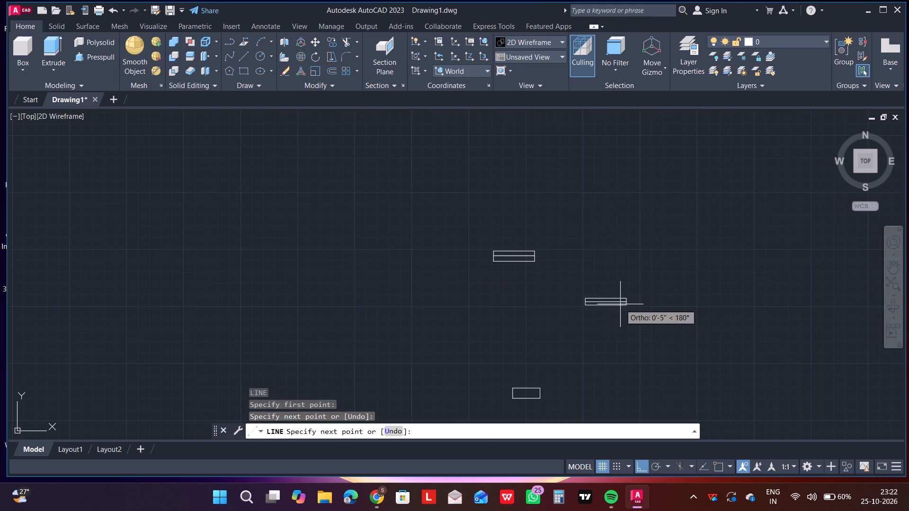
scroll(620, 305, "down", 1)
key("Escape")
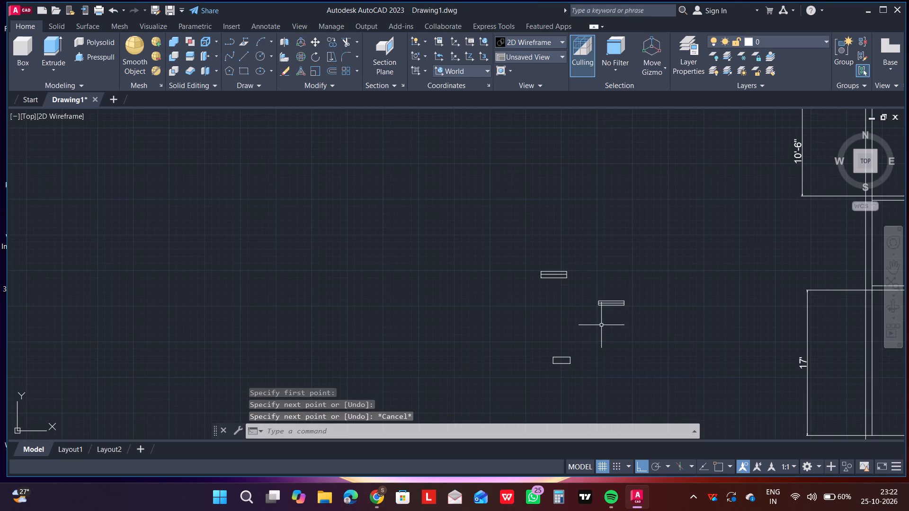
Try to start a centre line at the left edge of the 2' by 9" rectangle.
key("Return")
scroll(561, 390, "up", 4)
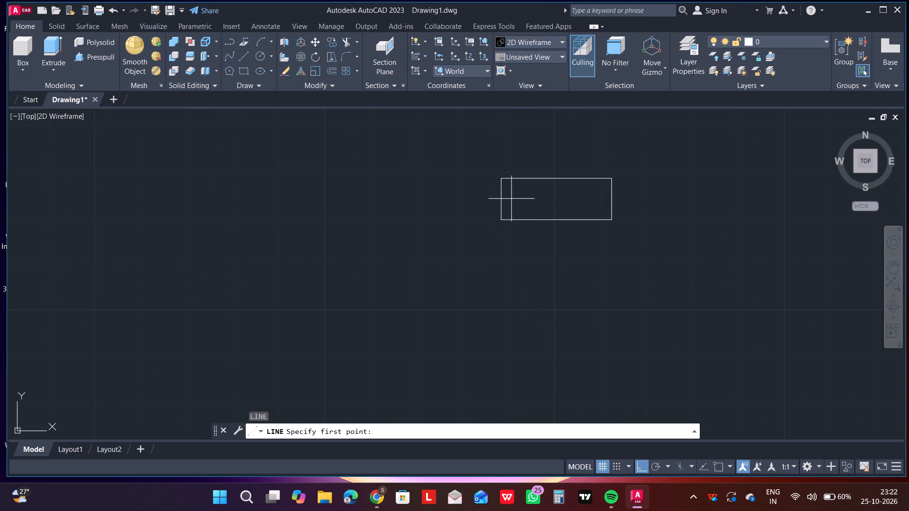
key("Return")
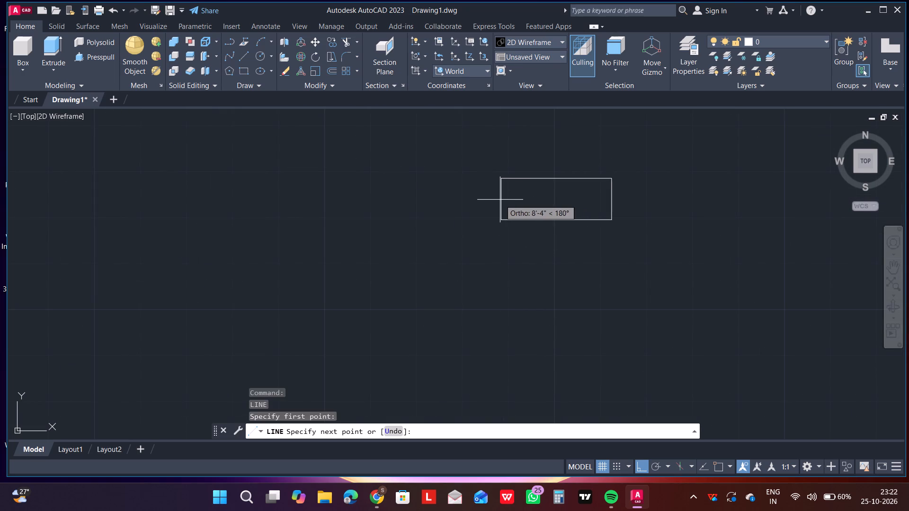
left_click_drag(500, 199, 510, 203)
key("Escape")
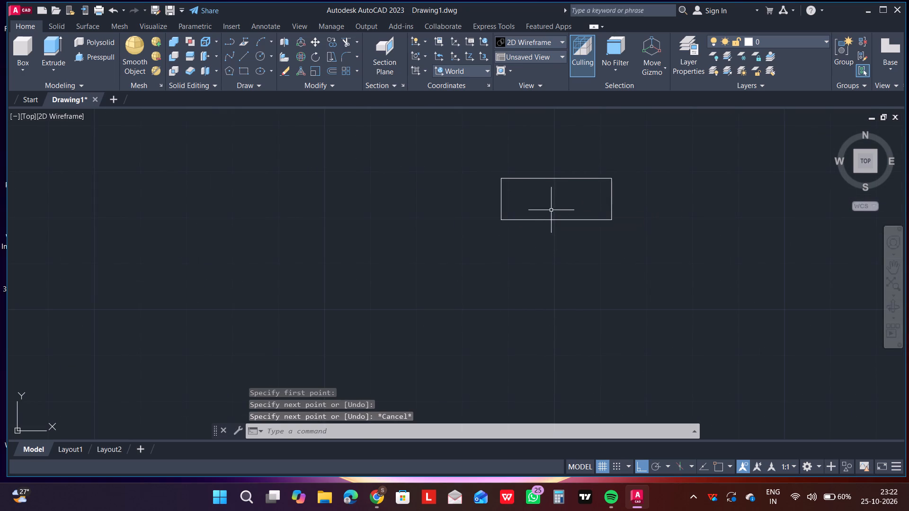
Draw a horizontal line through the middle of the 2' by 9" rectangle, from its left edge to its right edge.
key("l")
key("Return")
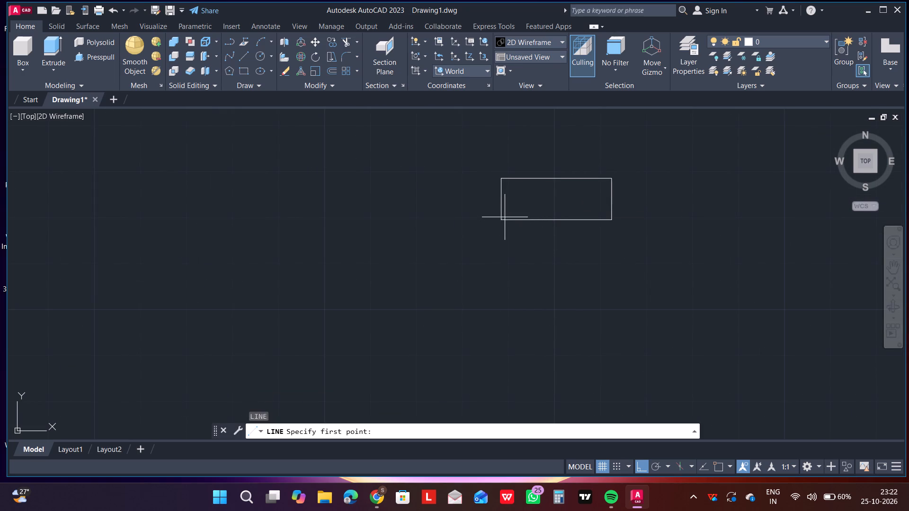
left_click_drag(500, 200, 518, 200)
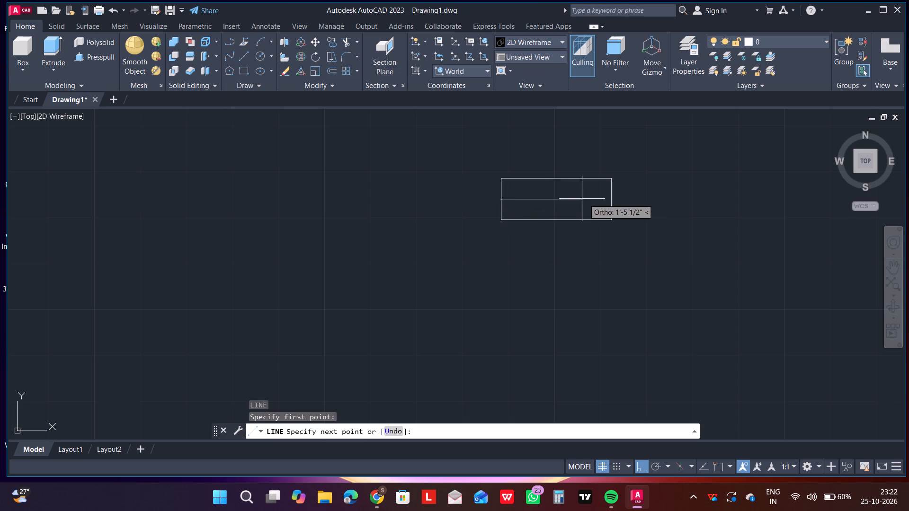
left_click(612, 200)
scroll(646, 201, "down", 3)
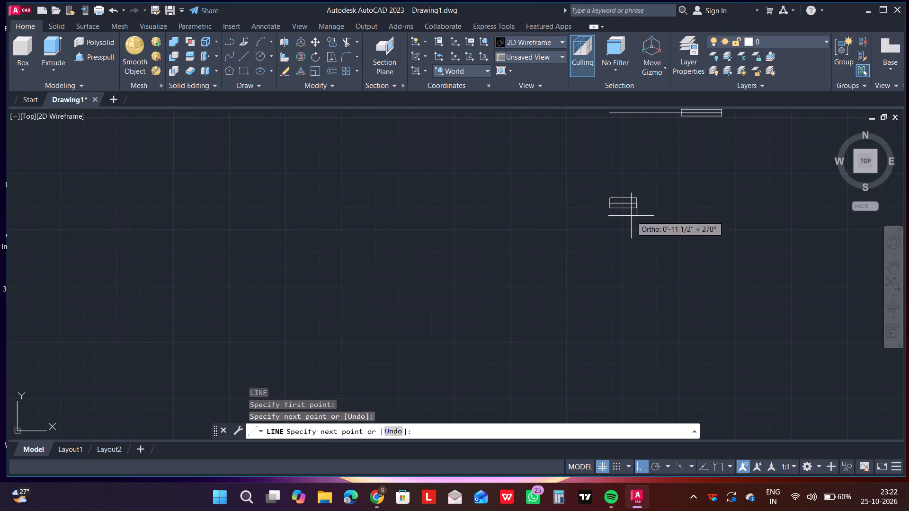
scroll(627, 226, "down", 2)
key("Escape")
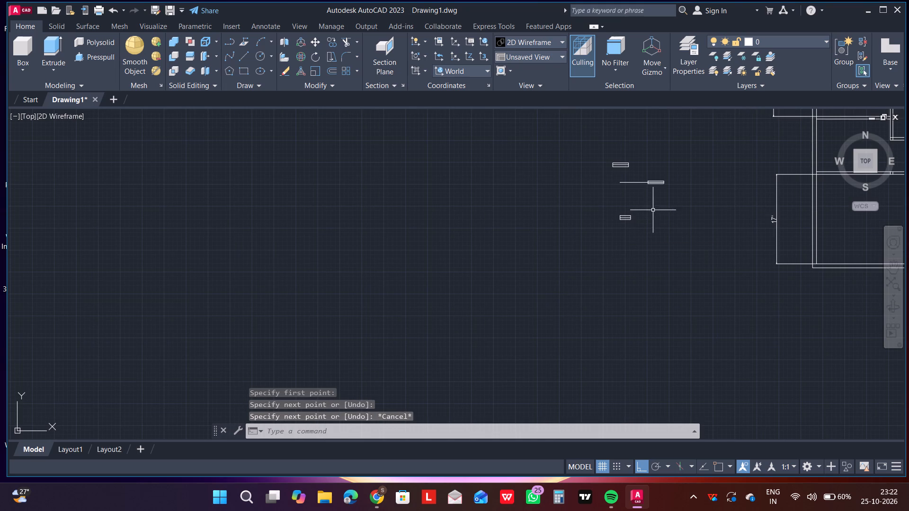
Trim away the stray line that extends left of the 3' by 6" rectangle.
scroll(667, 190, "up", 3)
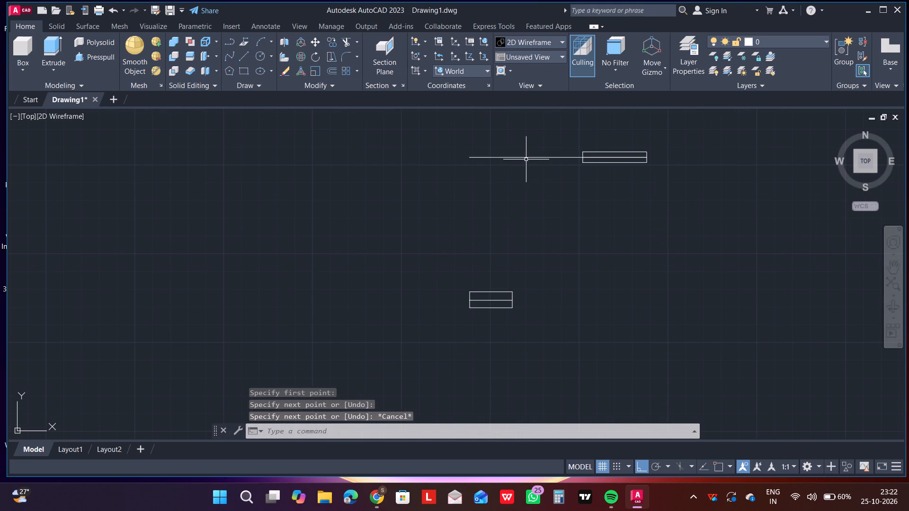
key("t")
key("r")
key("Return")
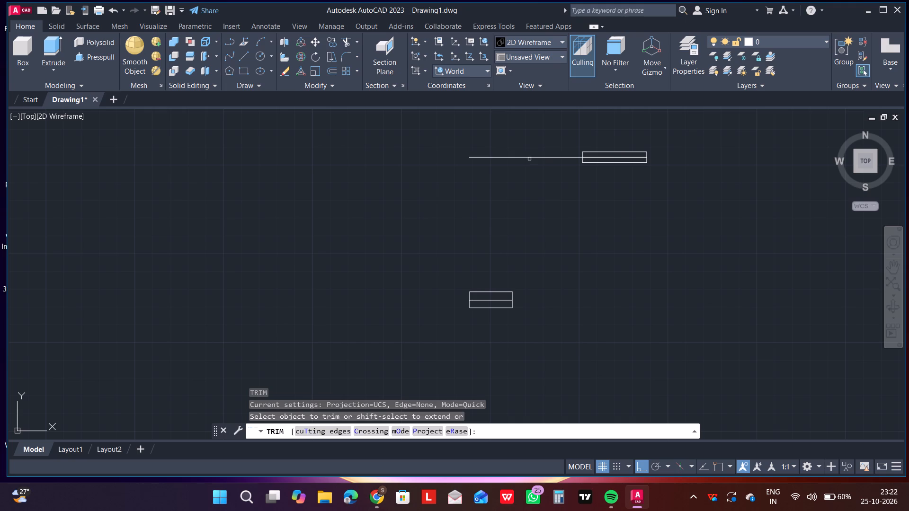
left_click(530, 158)
scroll(547, 169, "down", 4)
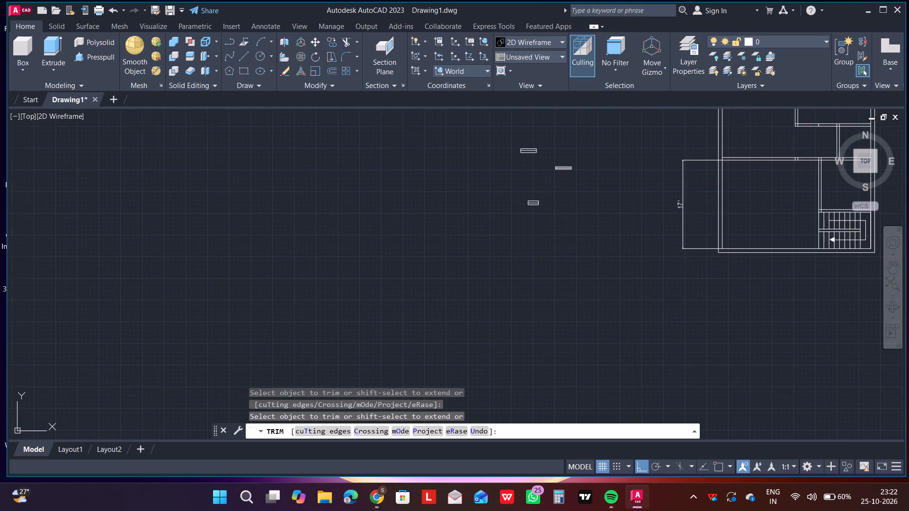
scroll(757, 177, "down", 2)
scroll(767, 153, "up", 4)
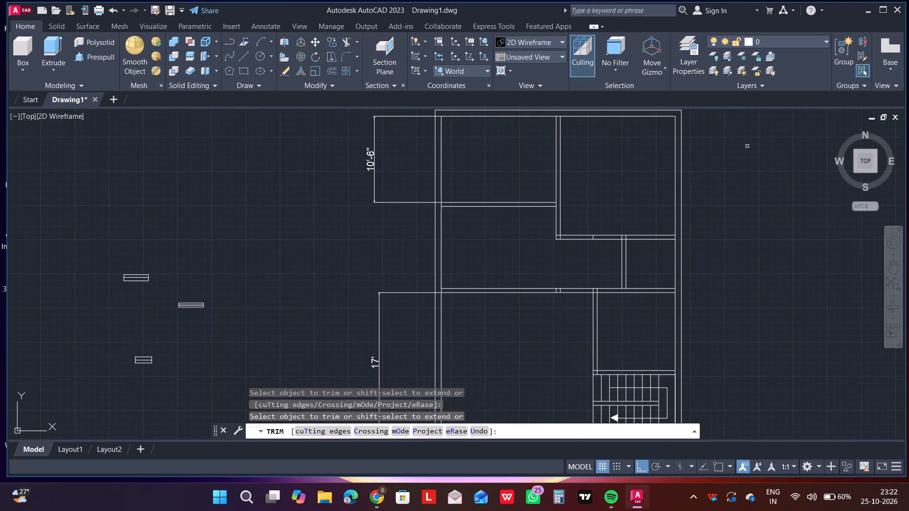
scroll(747, 147, "down", 1)
scroll(743, 147, "up", 1)
scroll(743, 146, "down", 1)
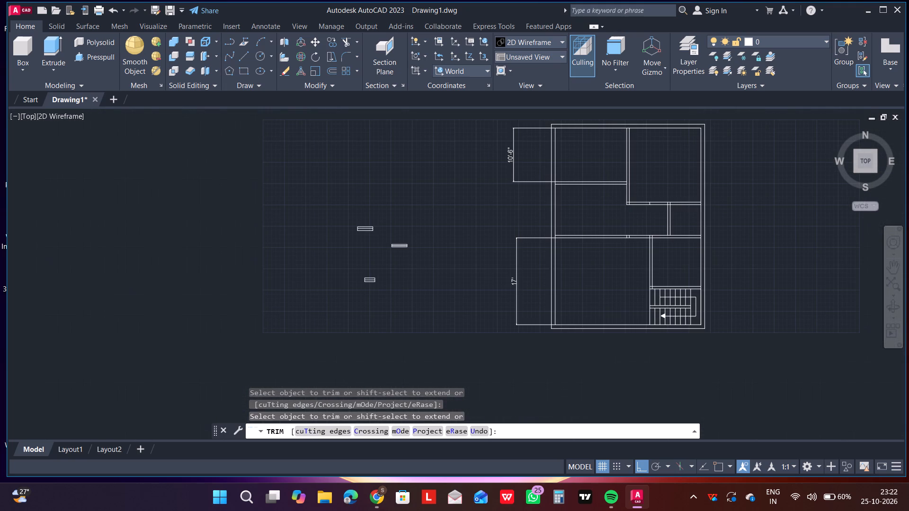
scroll(743, 146, "up", 1)
scroll(744, 145, "down", 1)
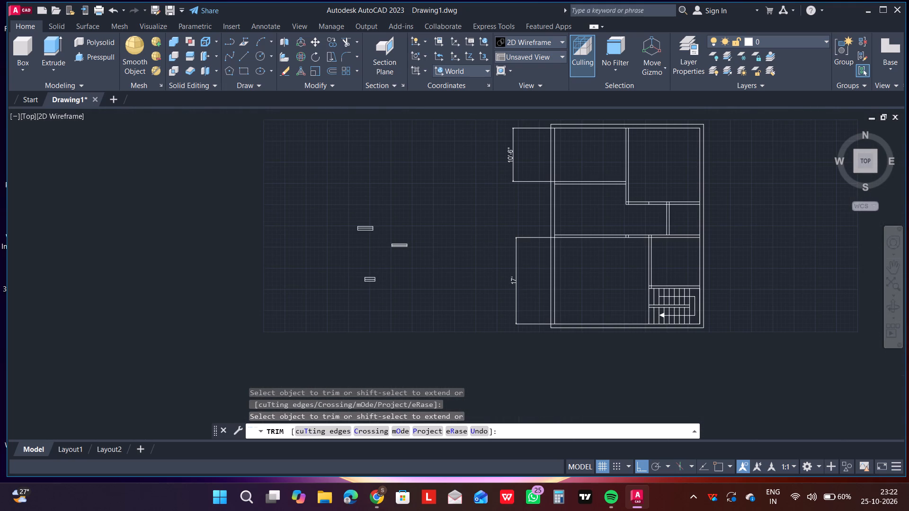
key("Escape")
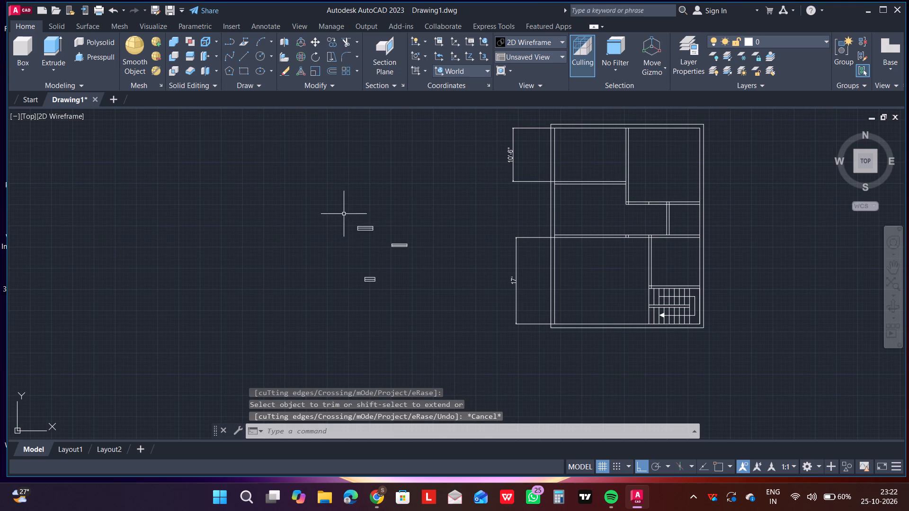
Copy the 3' by 9" rectangle with its centre line straight up, placing the duplicate above the original.
left_click(344, 214)
left_click(389, 239)
right_click(381, 238)
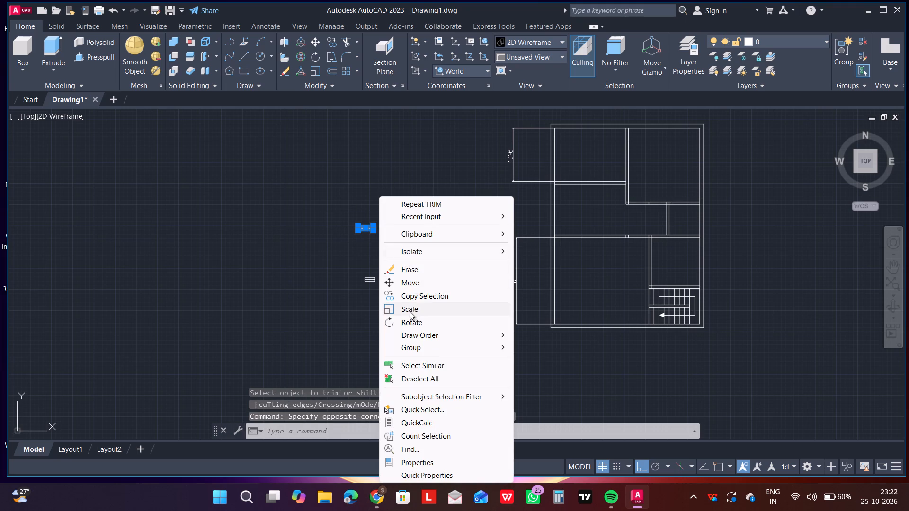
left_click(414, 298)
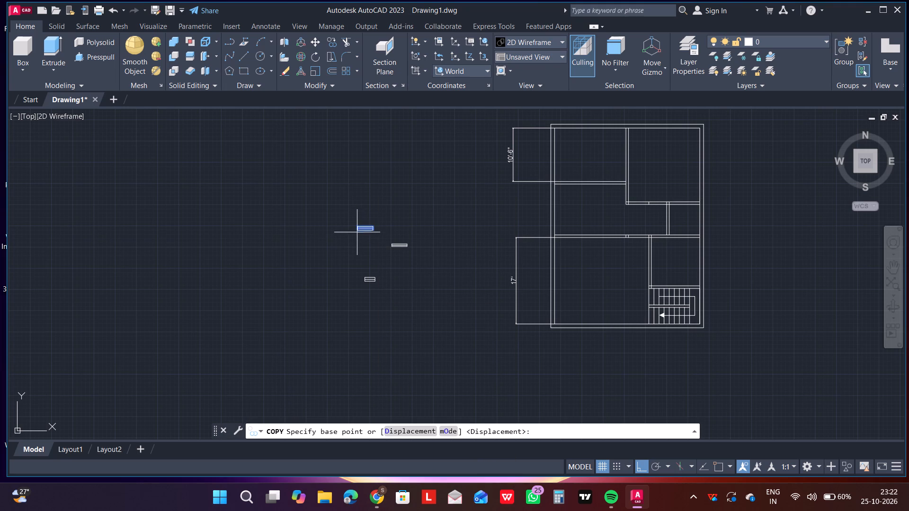
left_click(361, 228)
left_click(334, 193)
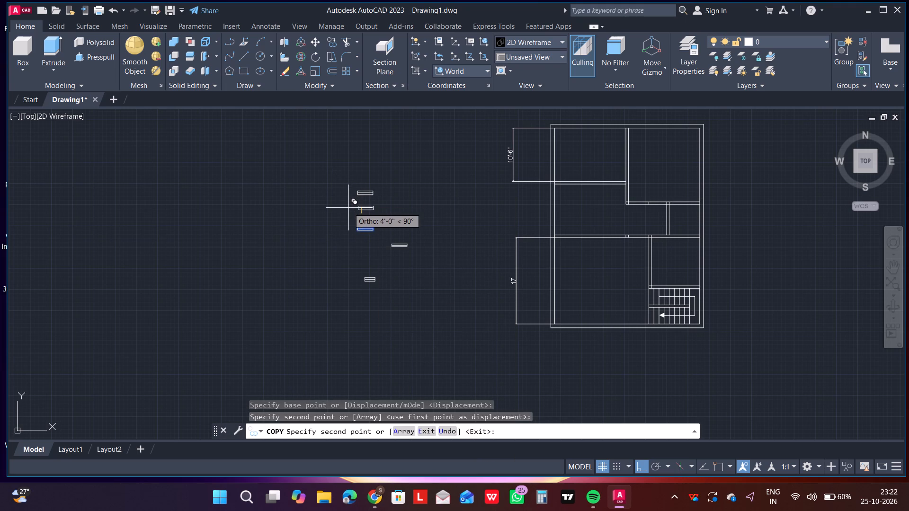
key("Escape")
Copy the 3' by 6" rectangle with its centre line about 8'-2" horizontally to the right of the original.
left_click_drag(382, 229, 413, 253)
left_click(428, 261)
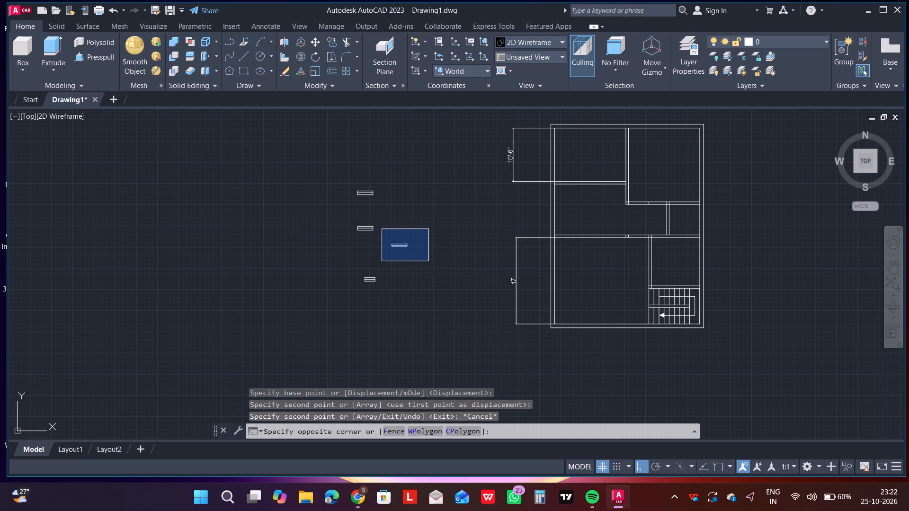
right_click(425, 260)
left_click(457, 299)
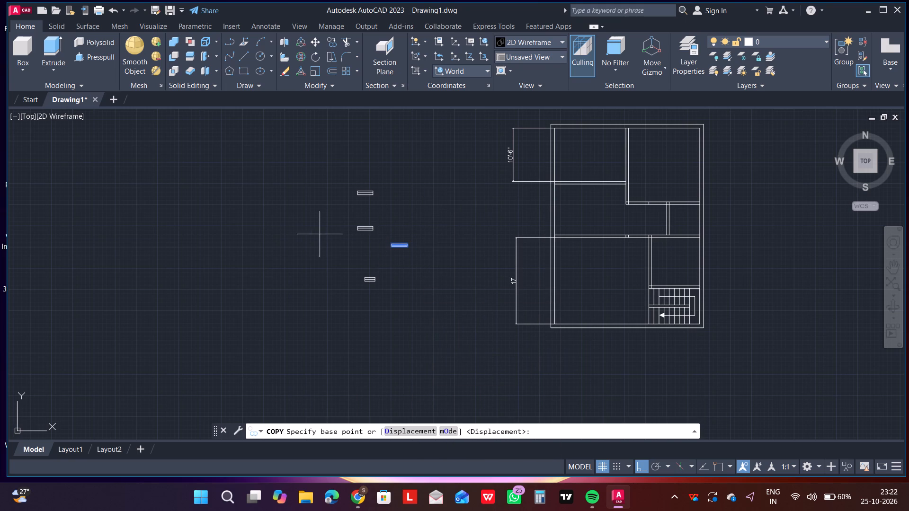
left_click(399, 247)
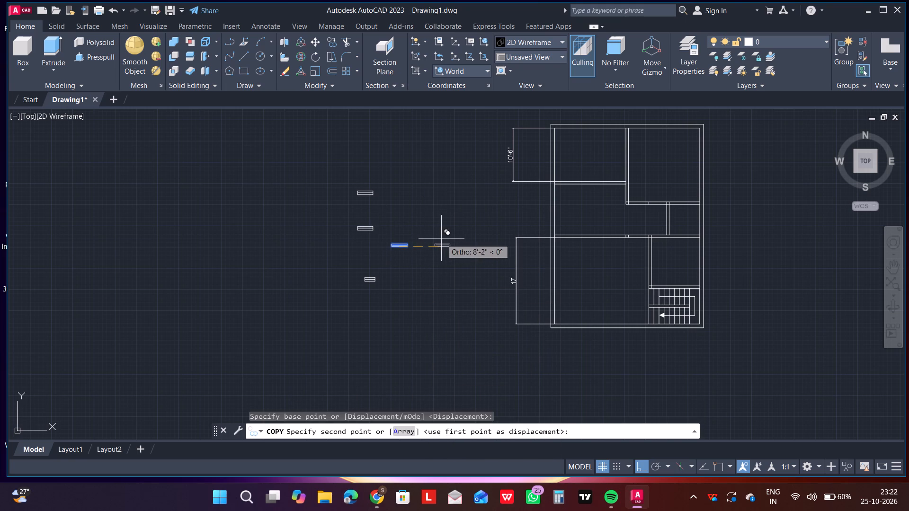
left_click(442, 238)
key("Escape")
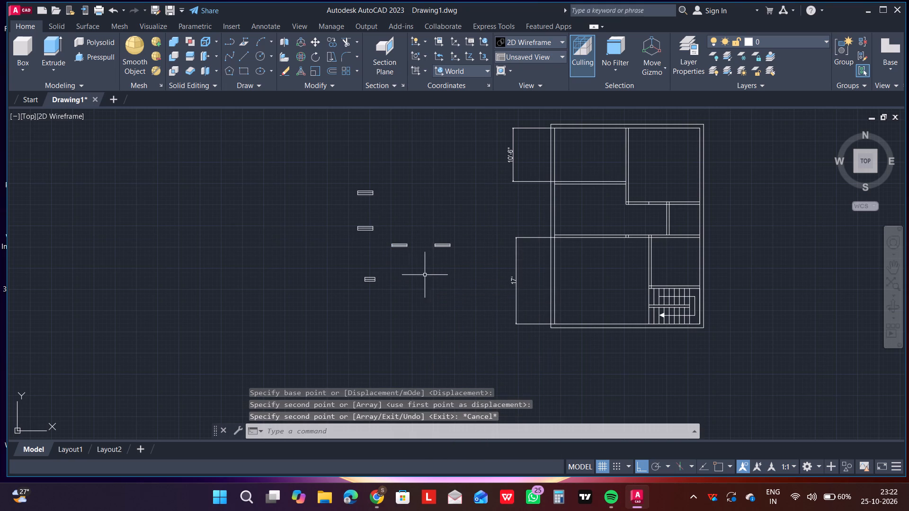
Copy the 2' by 9" rectangle with its centre line about 8'-5 1/2" horizontally to the right of the original.
left_click_drag(353, 265, 383, 293)
left_click(397, 299)
right_click(396, 299)
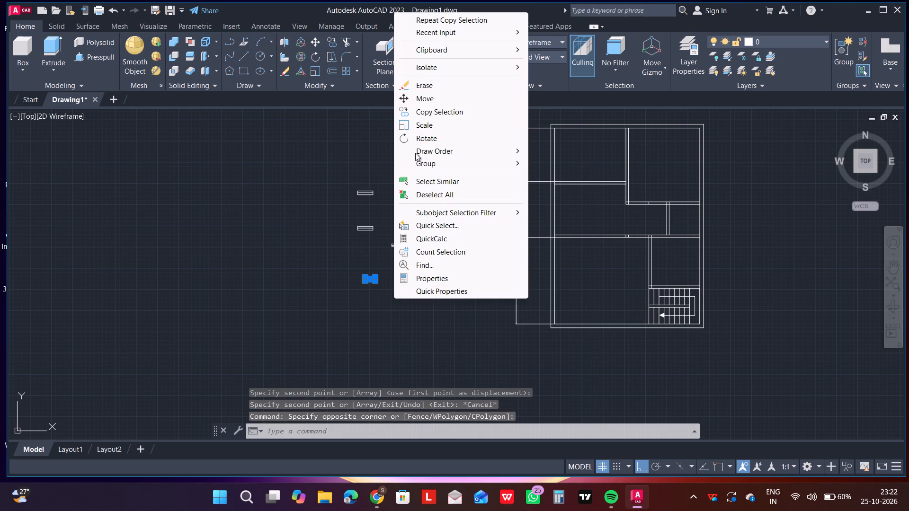
left_click(445, 113)
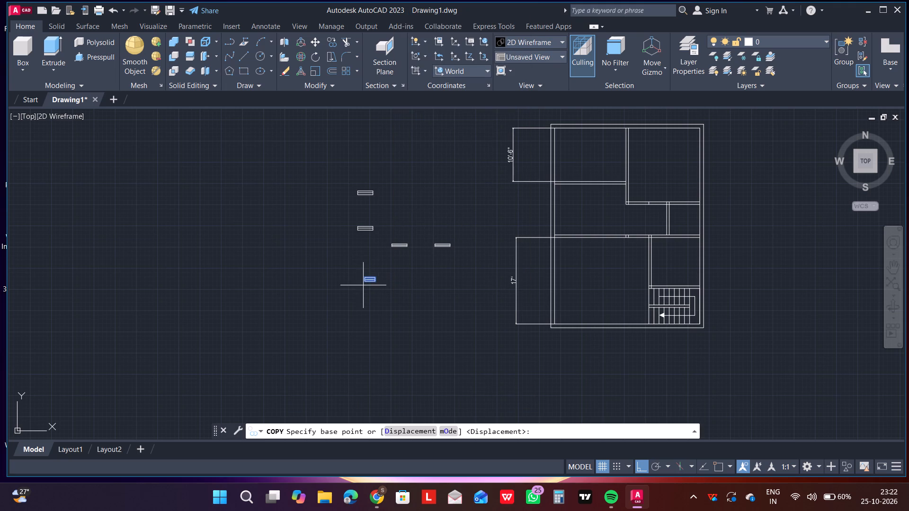
left_click_drag(370, 277, 372, 288)
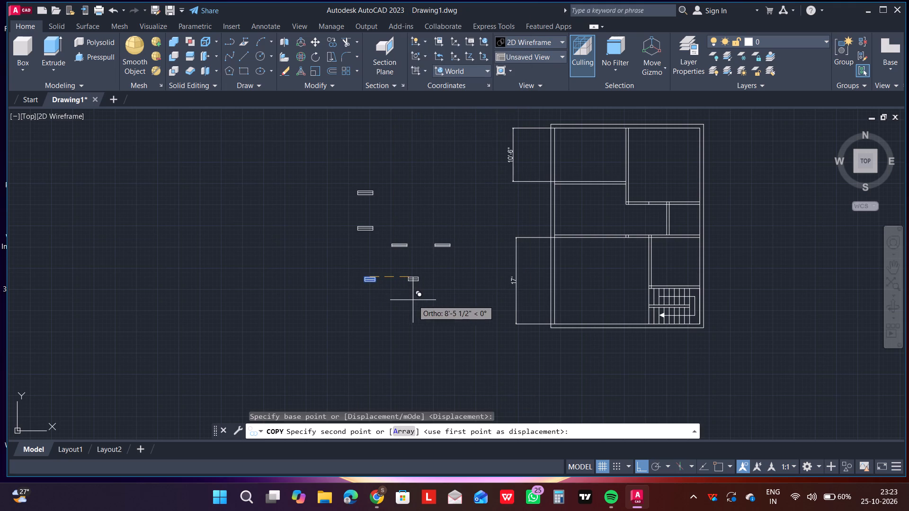
left_click(413, 300)
key("Escape")
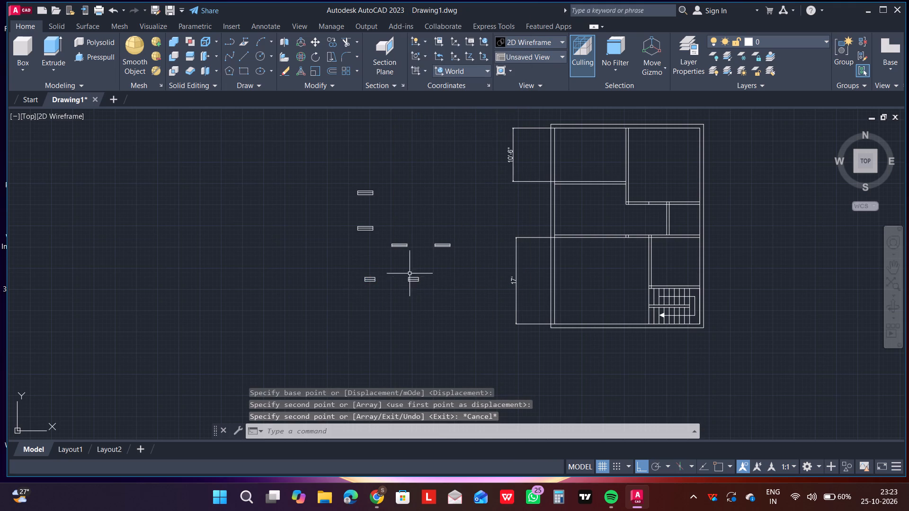
Rotate the copied 2' by 9" rectangle and its centre line to vertical, at 270°.
left_click_drag(405, 267, 417, 280)
left_click(431, 299)
right_click(431, 299)
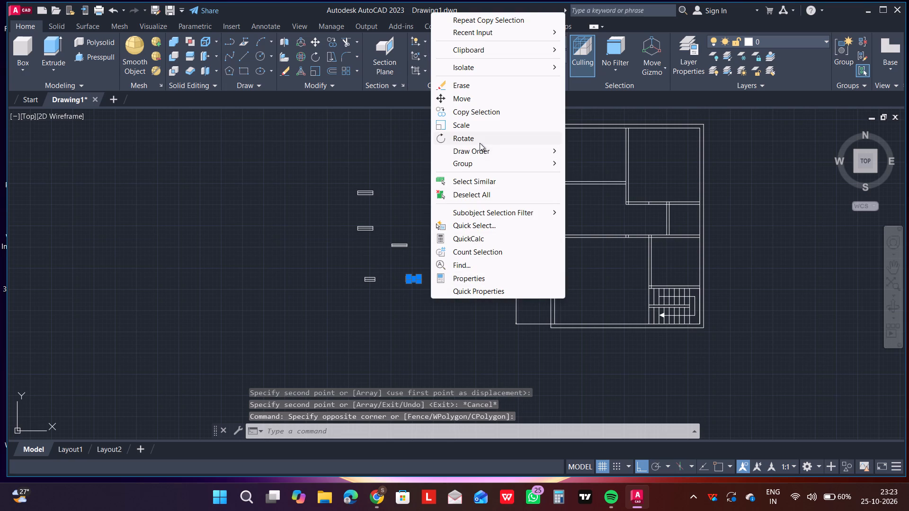
left_click(480, 143)
left_click(416, 279)
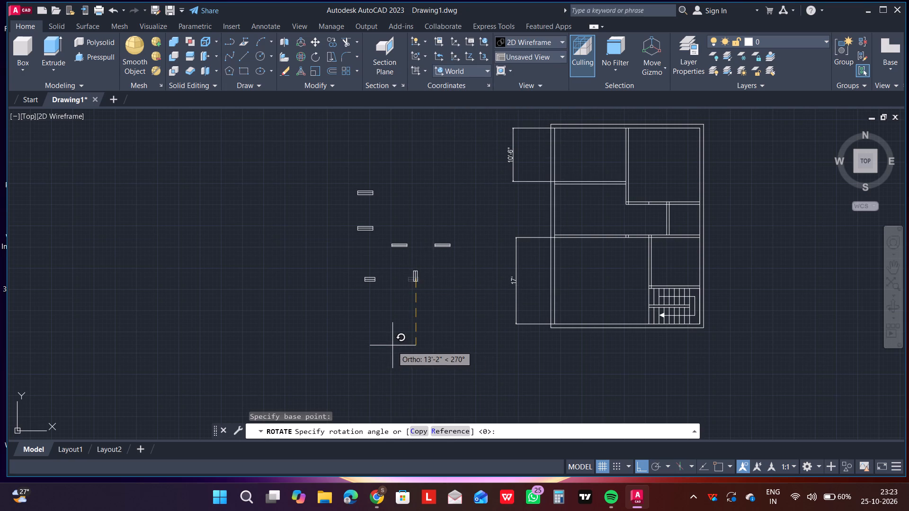
left_click(393, 344)
Rotate the copied 3' by 6" rectangle and its centre line to vertical, at 90°.
left_click_drag(431, 229, 435, 237)
left_click(467, 288)
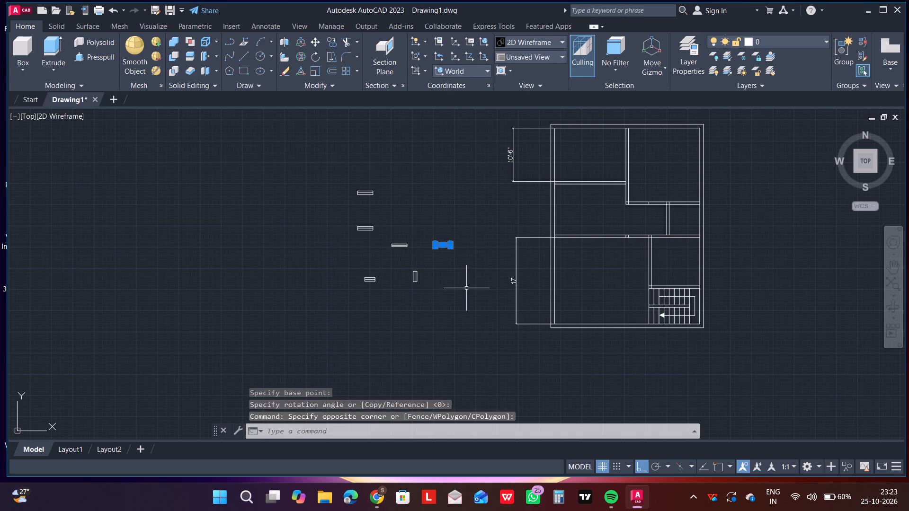
right_click(463, 284)
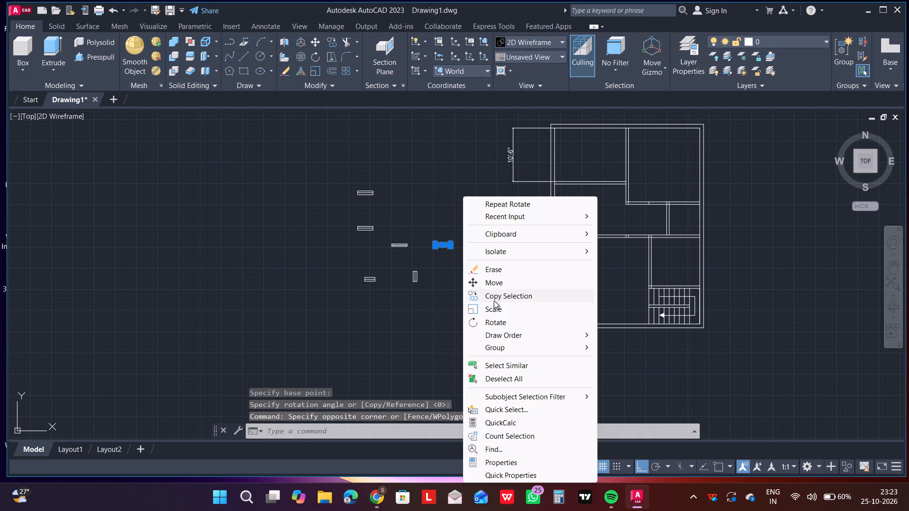
left_click(495, 318)
left_click(443, 246)
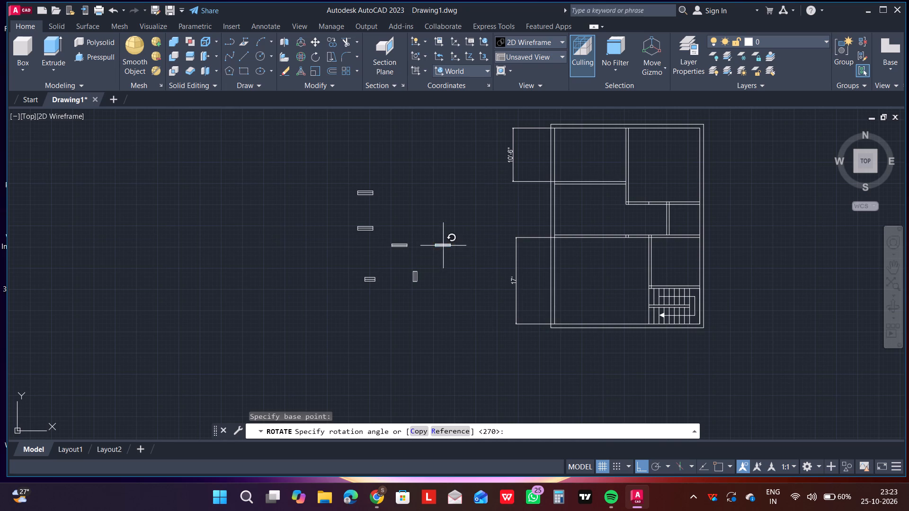
left_click(437, 213)
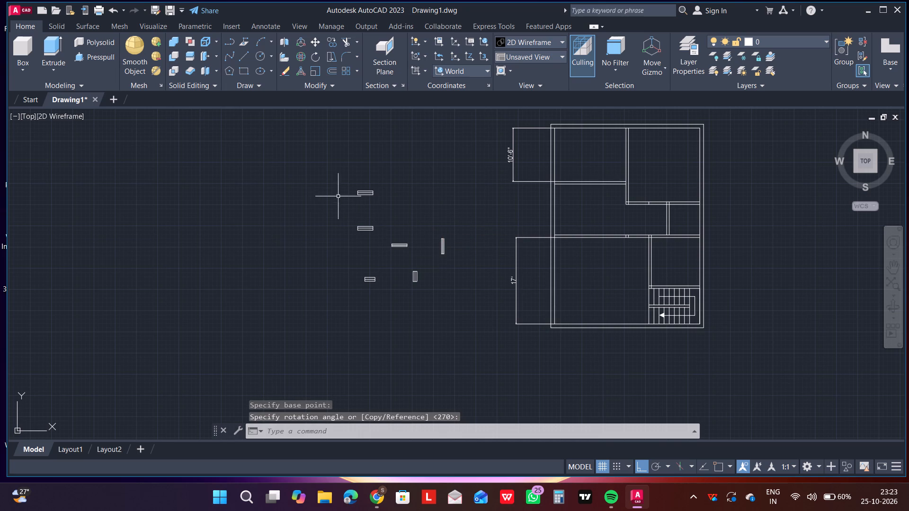
Rotate the upper copy of the 3' by 9" rectangle and its centre line to vertical, at 90°.
left_click_drag(347, 181, 356, 186)
left_click(401, 197)
right_click(402, 197)
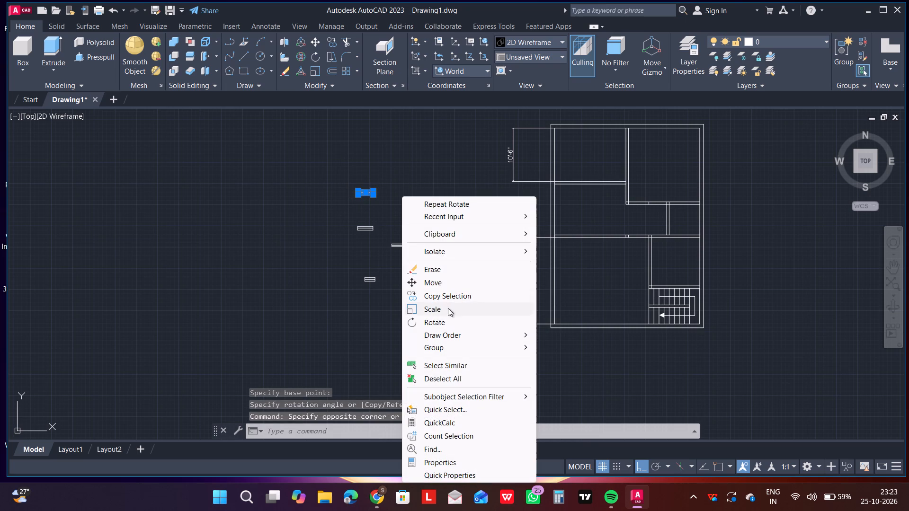
left_click(433, 322)
left_click(361, 193)
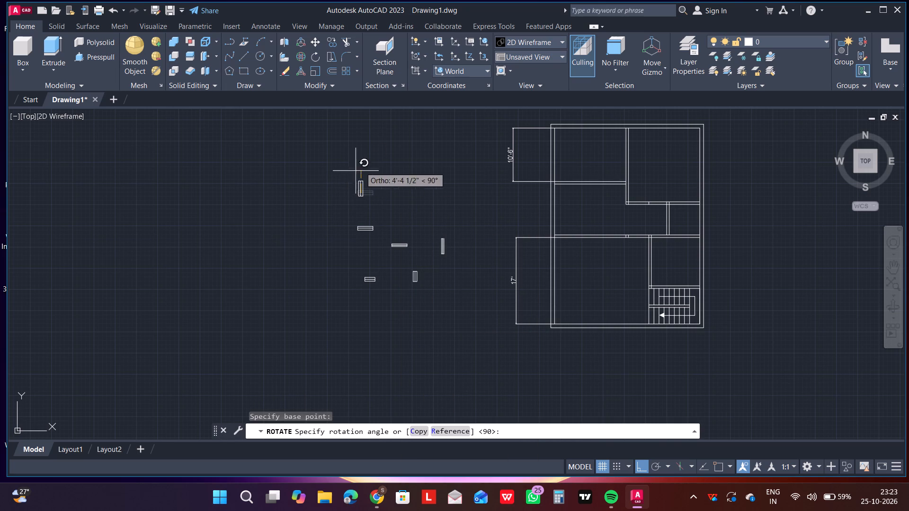
left_click_drag(376, 158, 377, 162)
key("Escape")
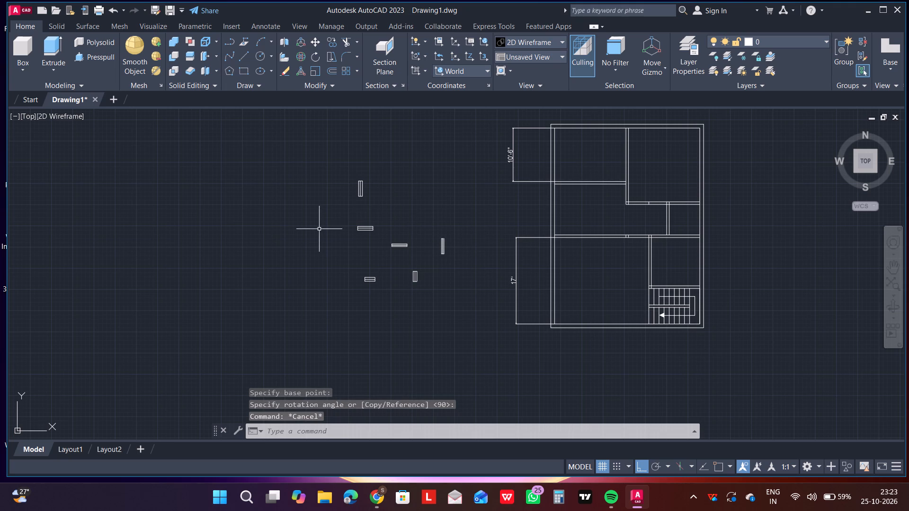
With Ortho off, copy the horizontal 3' by 9" symbol into the top outer wall of the plan's upper-right room.
left_click_drag(322, 221, 338, 240)
left_click(411, 238)
right_click(409, 236)
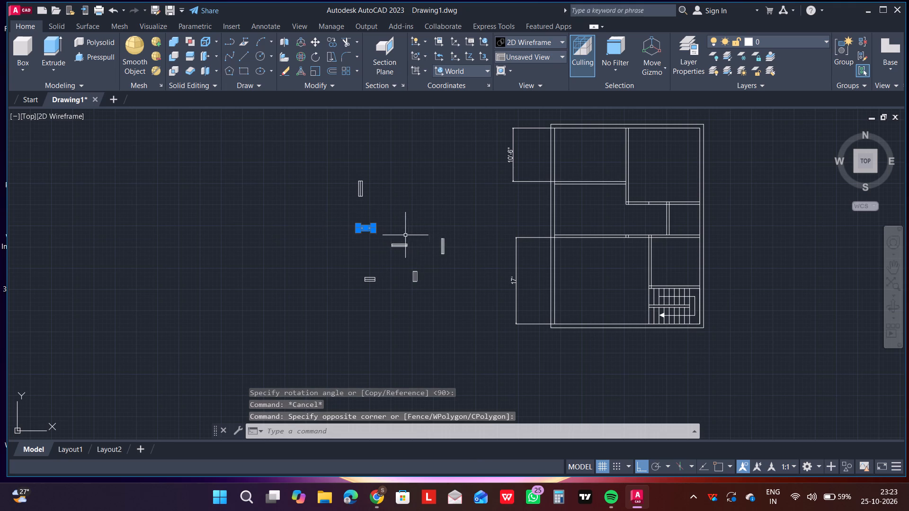
left_click(454, 297)
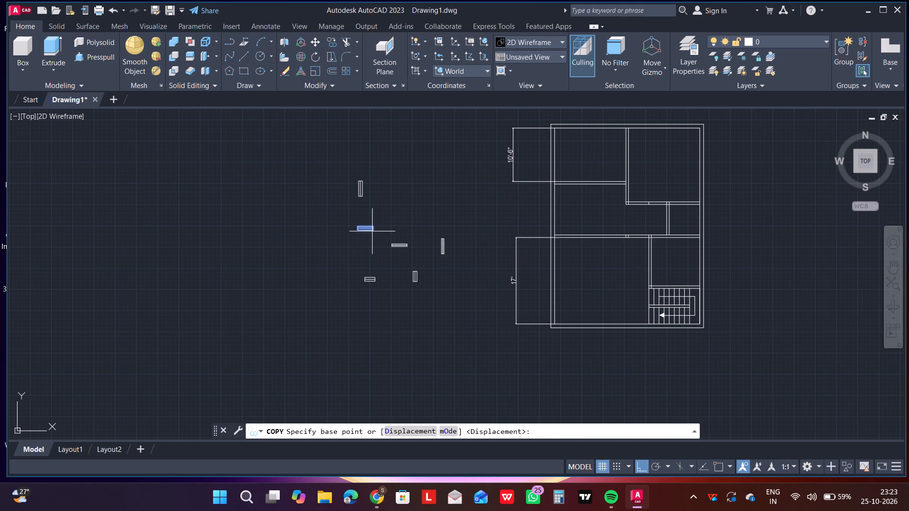
left_click_drag(369, 229, 374, 229)
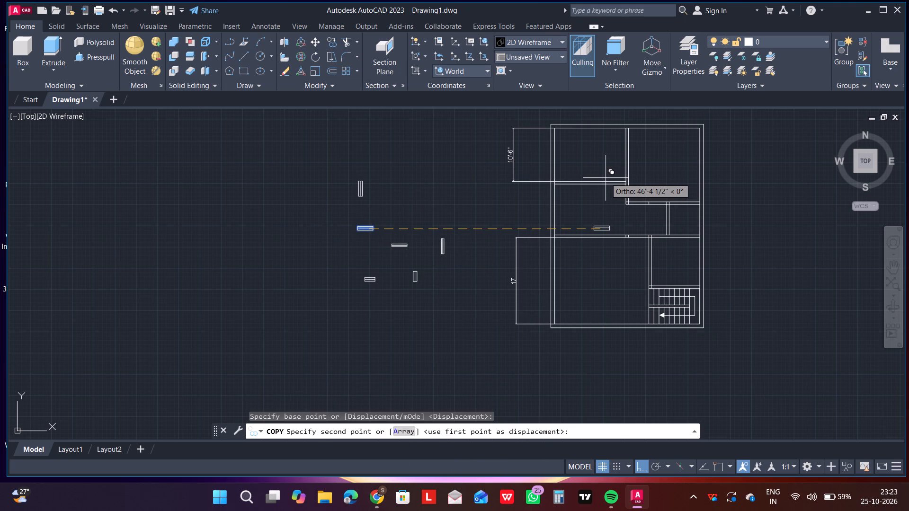
key("F8")
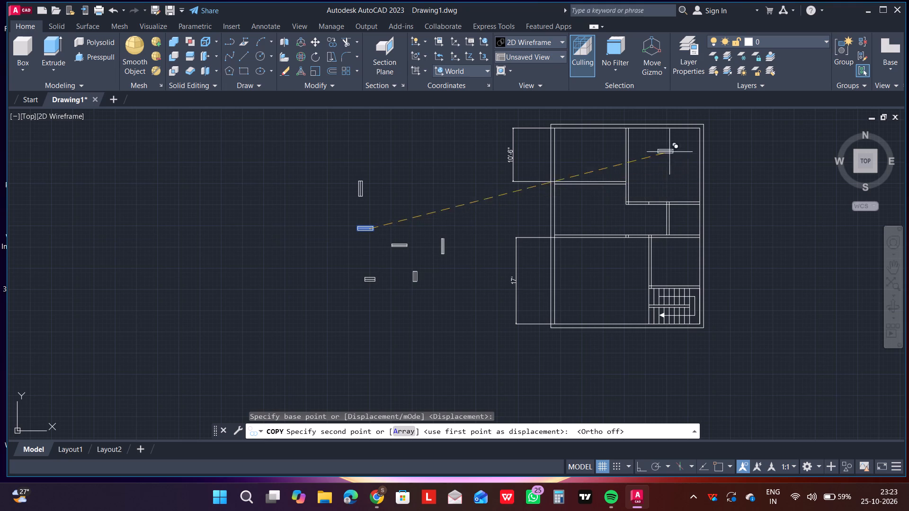
scroll(671, 140, "up", 2)
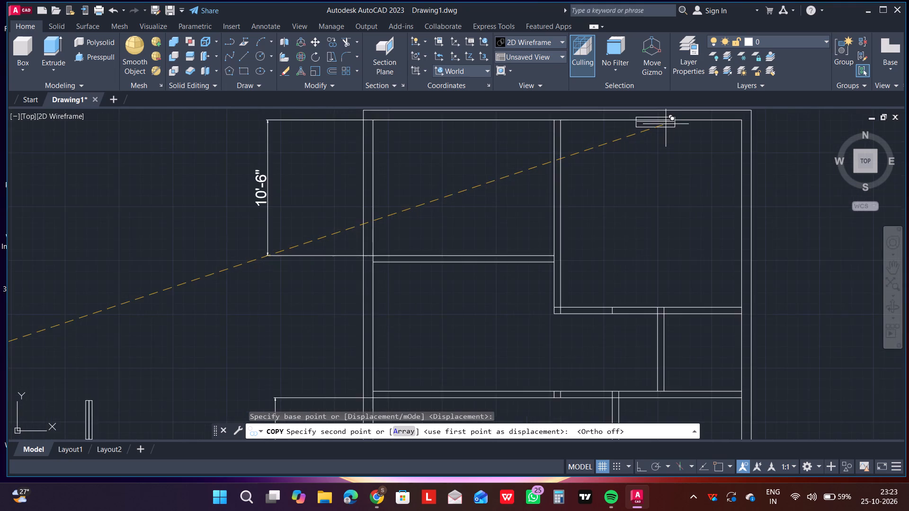
scroll(666, 124, "up", 1)
scroll(665, 124, "down", 2)
scroll(664, 124, "up", 3)
scroll(664, 124, "down", 3)
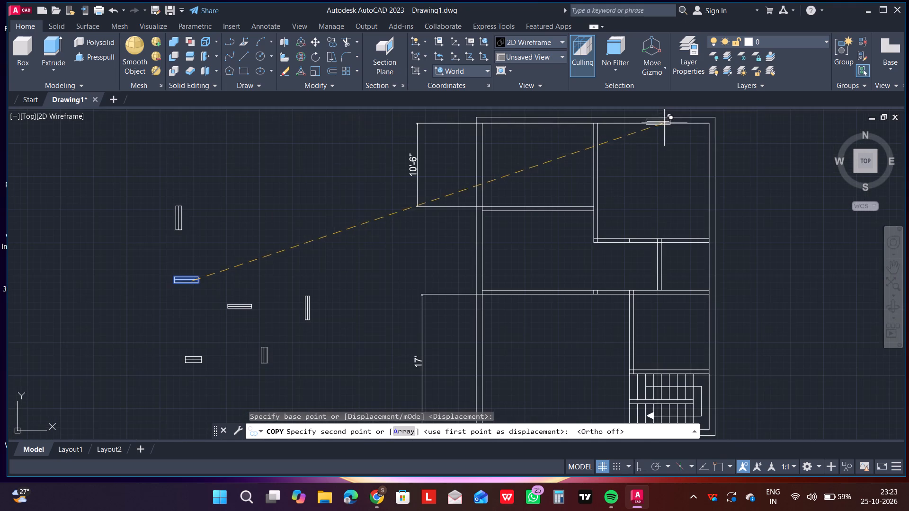
scroll(664, 118, "up", 2)
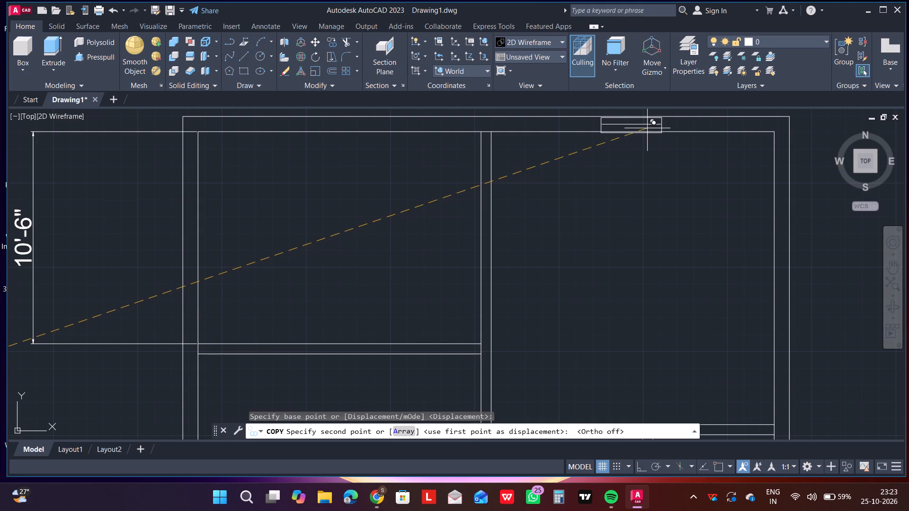
scroll(648, 124, "up", 2)
scroll(648, 128, "down", 3)
scroll(651, 122, "up", 3)
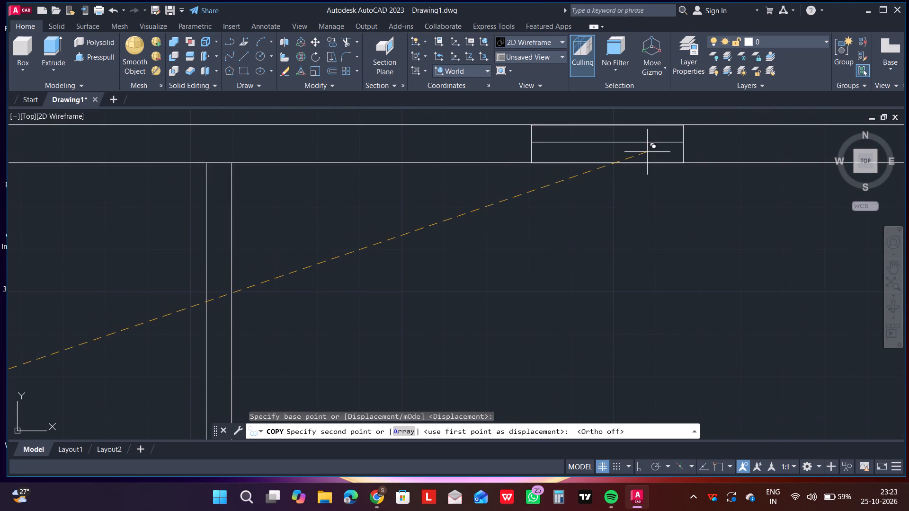
left_click(647, 152)
Place another copy of the horizontal 3' by 9" symbol in the bottom outer wall of the lower-left room and end the copying.
scroll(646, 191, "down", 6)
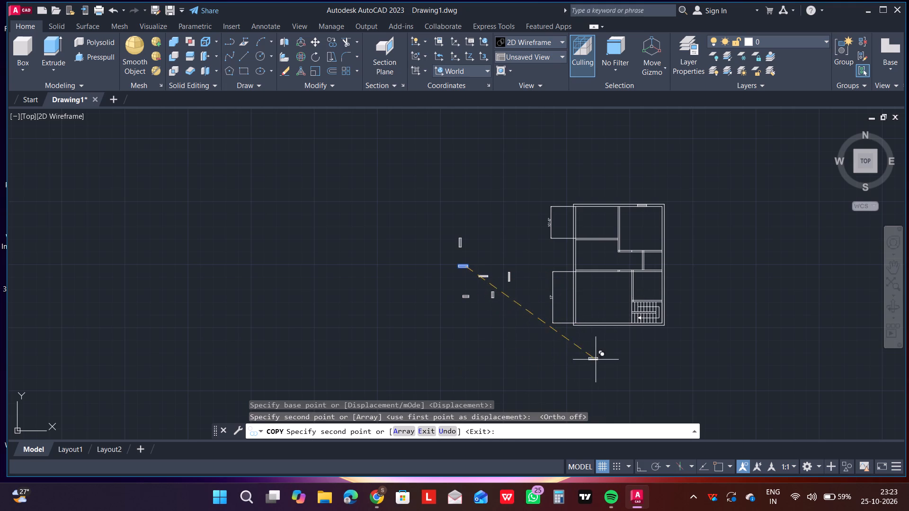
scroll(603, 350, "up", 3)
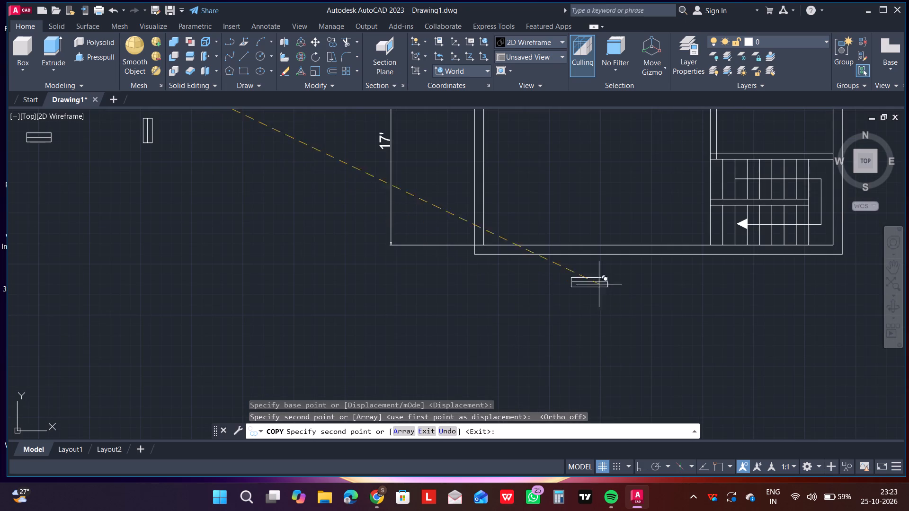
left_click(560, 252)
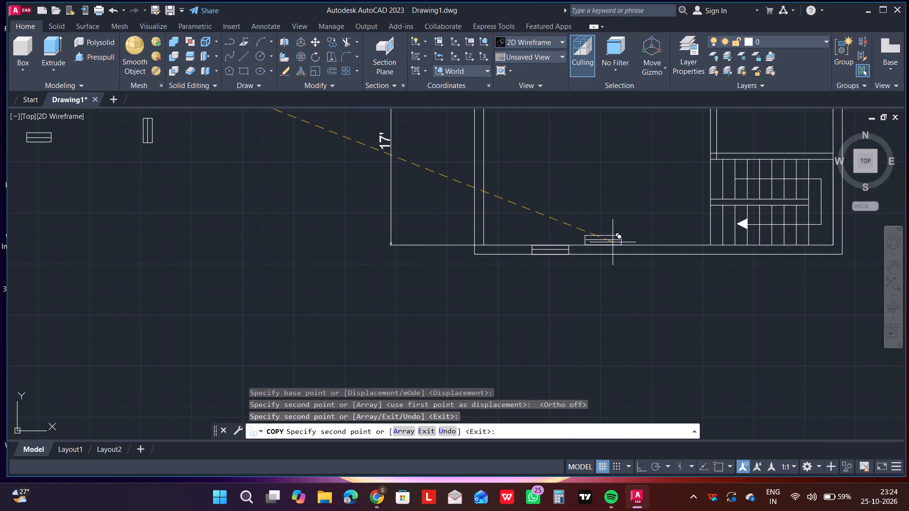
scroll(608, 253, "down", 3)
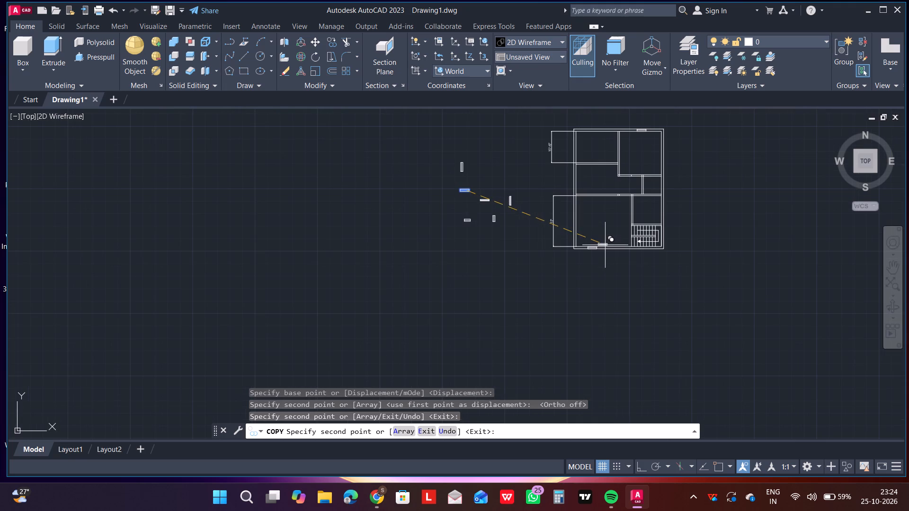
key("Escape")
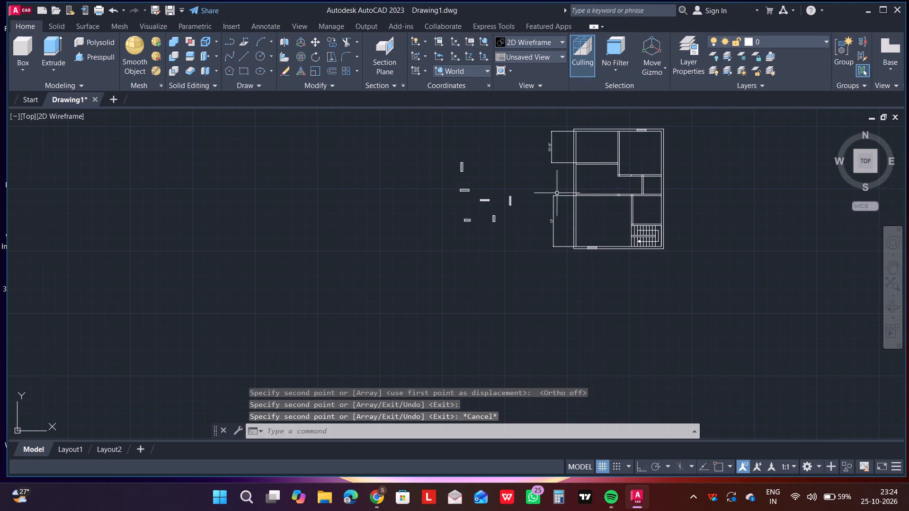
Copy the vertical 3' by 9" symbol into the left outer wall of the upper-left room, beside the 10'-6" dimension.
left_click_drag(444, 155, 445, 160)
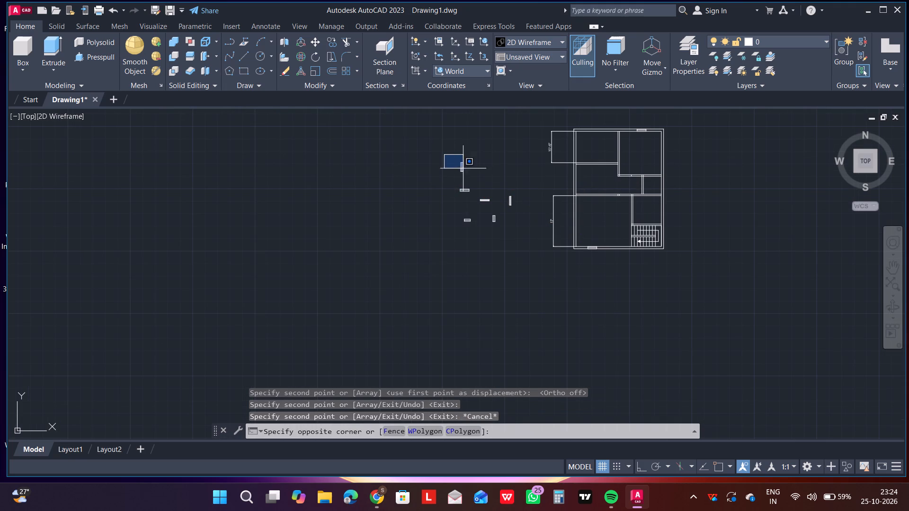
left_click(480, 176)
right_click(476, 176)
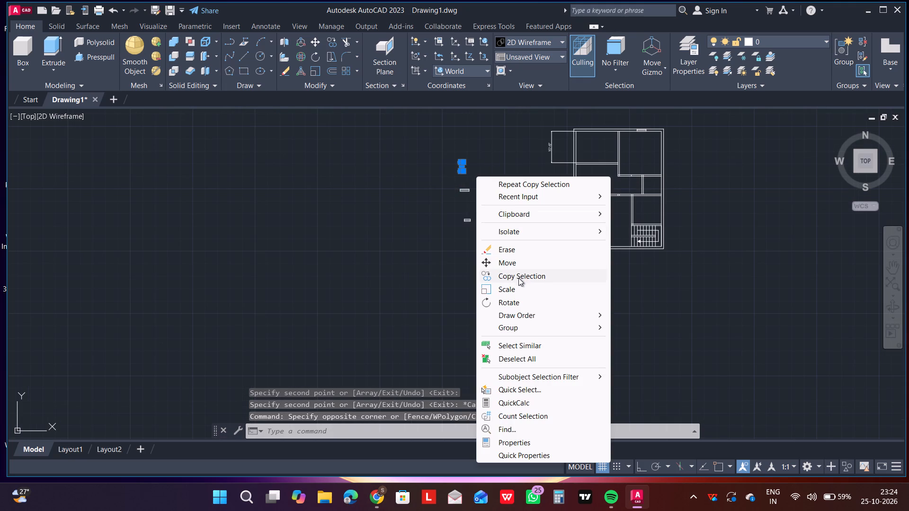
left_click(518, 278)
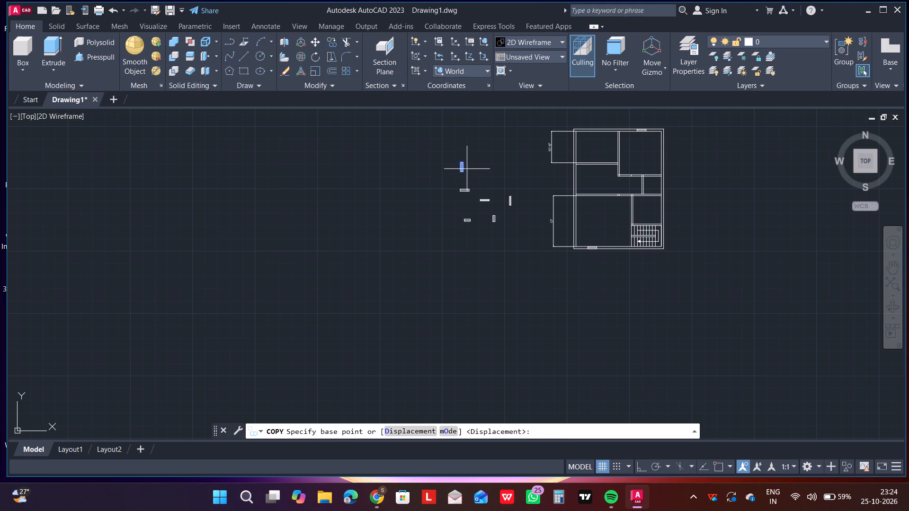
left_click(464, 167)
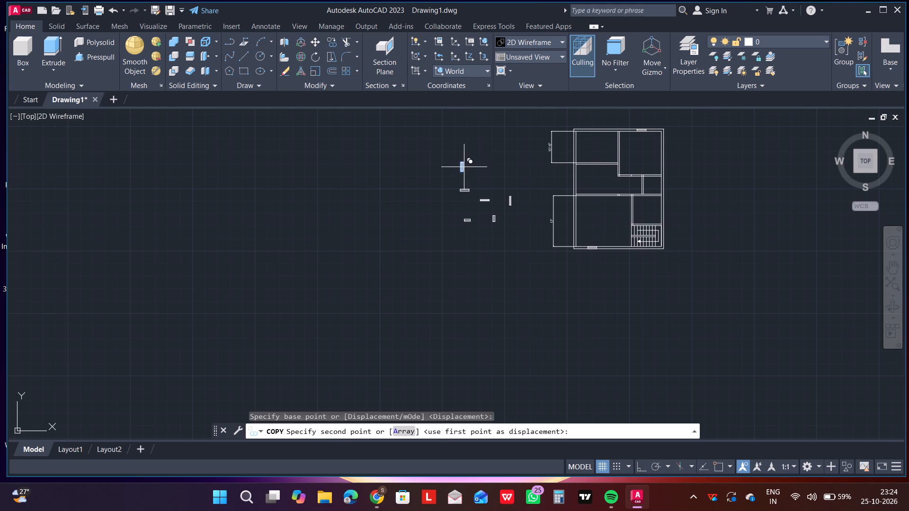
scroll(569, 146, "up", 2)
scroll(570, 151, "down", 2)
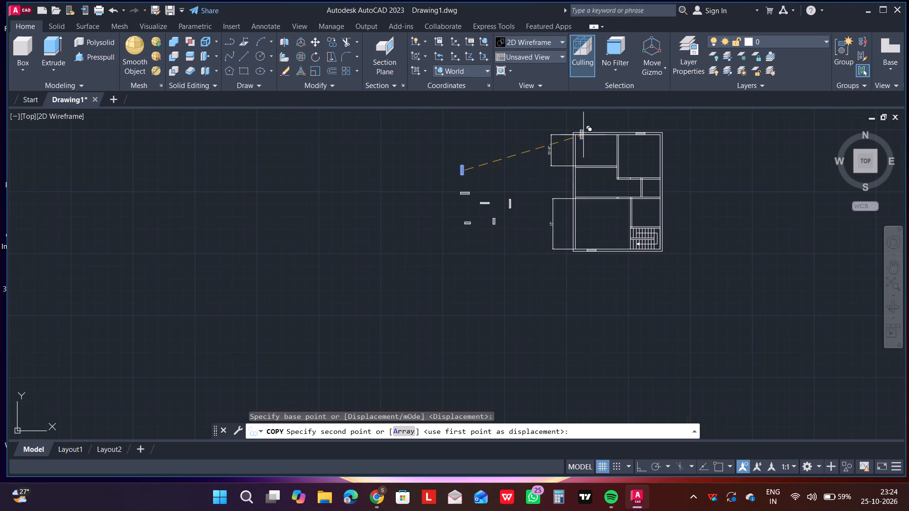
scroll(582, 131, "up", 3)
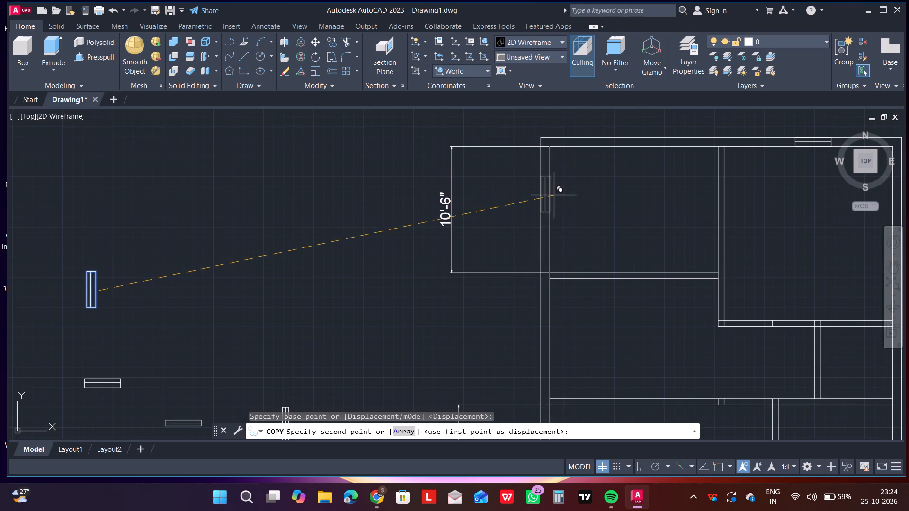
scroll(554, 195, "up", 1)
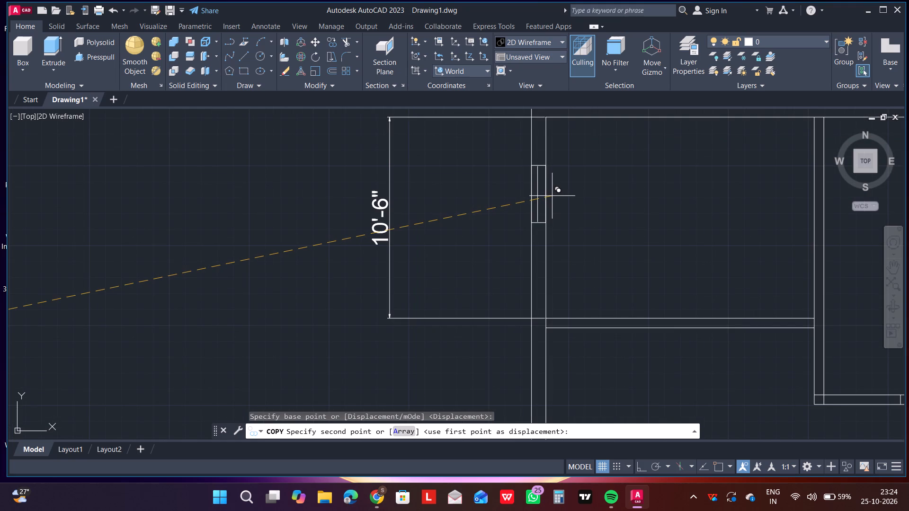
left_click(552, 195)
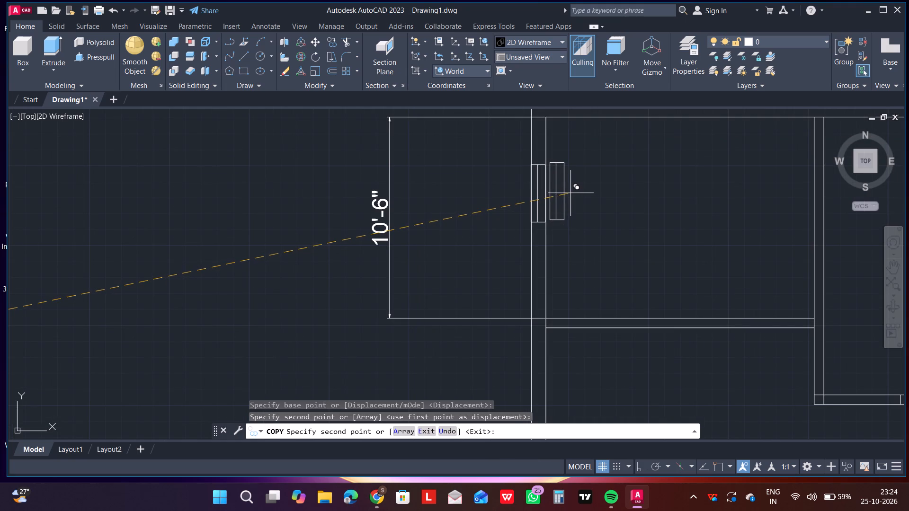
Place another copy of the vertical 3' by 9" symbol in the right outer wall of the upper-right room.
scroll(570, 192, "down", 3)
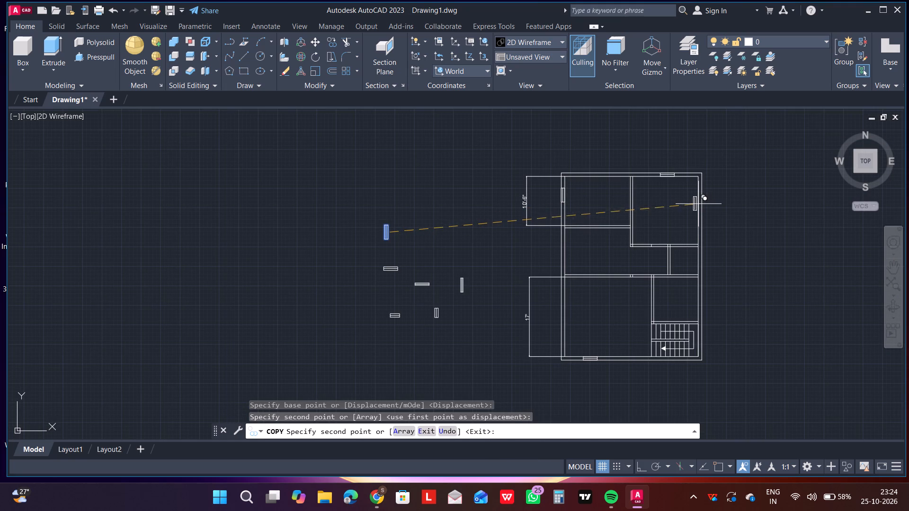
scroll(701, 211, "up", 3)
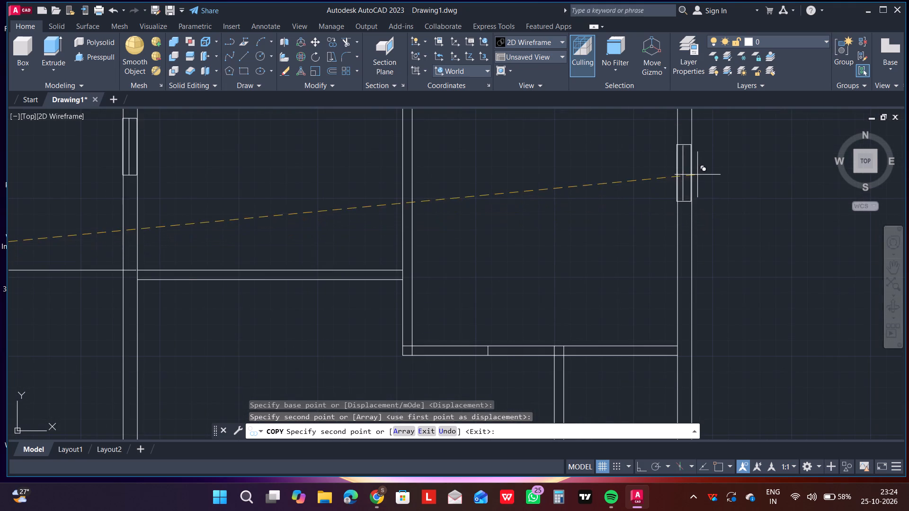
scroll(697, 175, "down", 2)
scroll(697, 176, "up", 2)
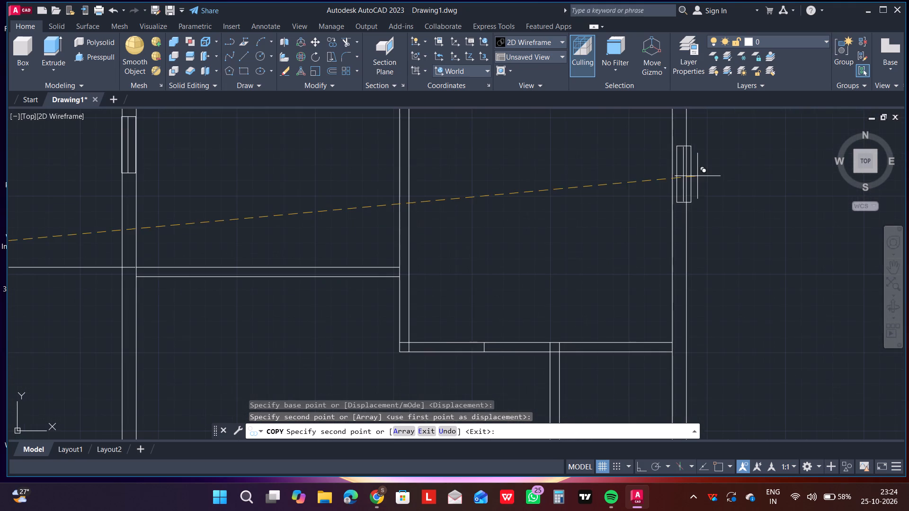
left_click(693, 162)
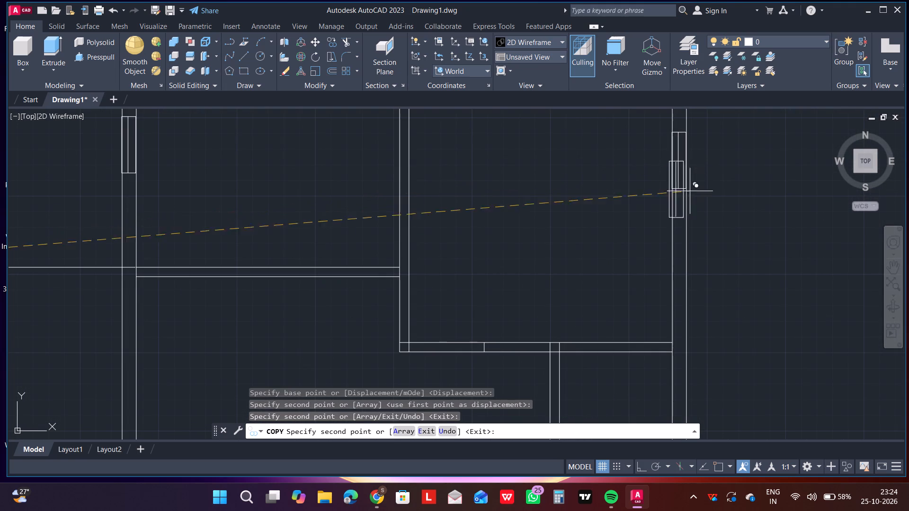
Place a further copy of the vertical 3' by 9" symbol in the right outer wall of the room above the staircase.
scroll(668, 210, "down", 2)
scroll(638, 342, "down", 1)
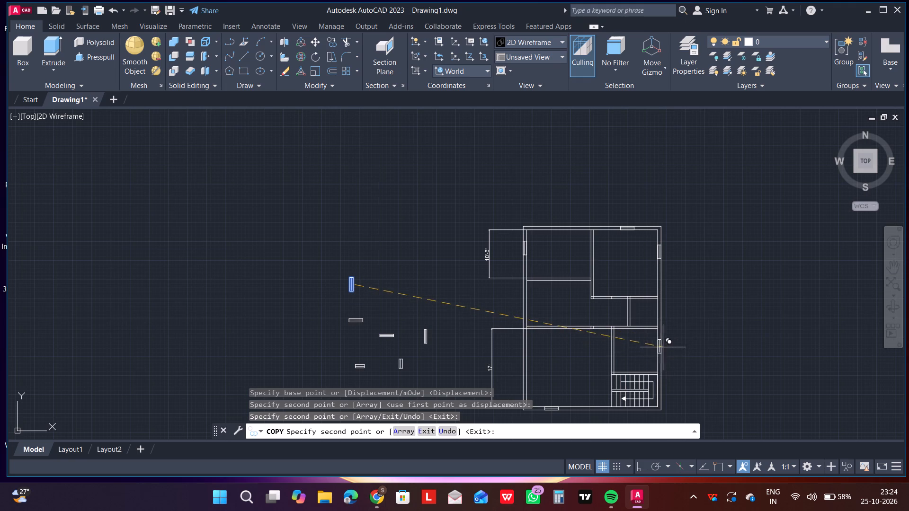
scroll(658, 356, "up", 4)
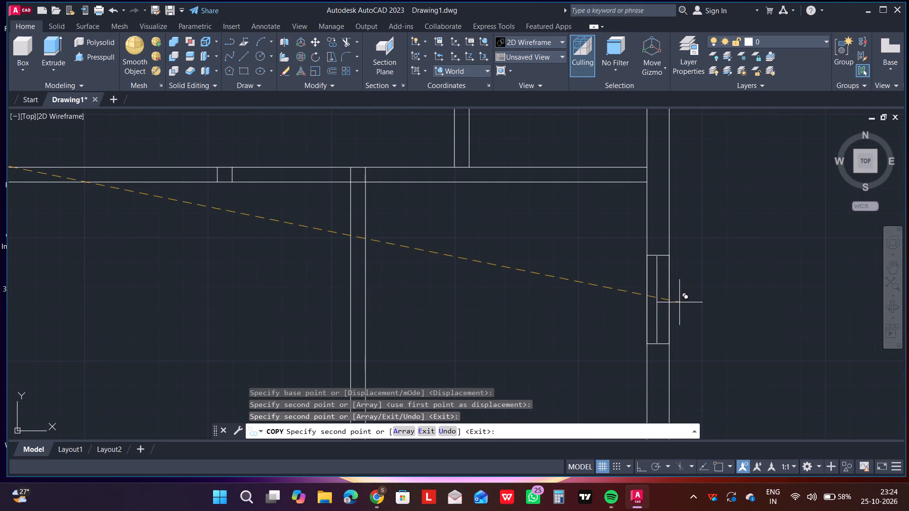
left_click(679, 302)
scroll(683, 285, "down", 3)
scroll(747, 301, "down", 1)
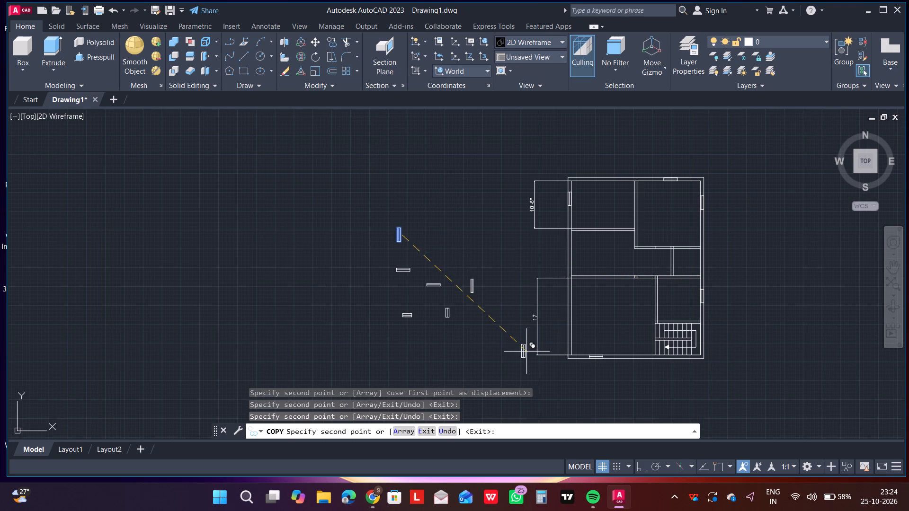
Place a copy of the vertical 3' by 9" symbol in the left outer wall of the lower-left room, beside the 17' dimension.
scroll(573, 325, "up", 3)
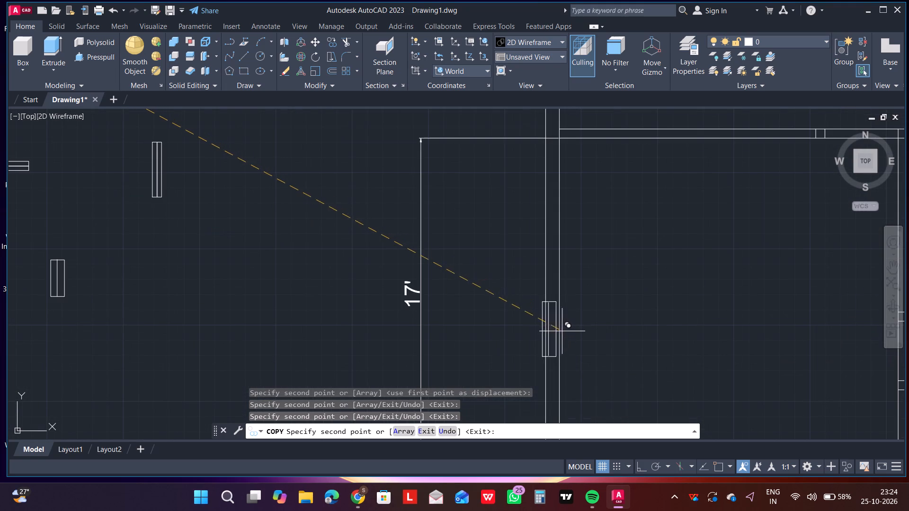
scroll(570, 324, "down", 3)
scroll(569, 339, "up", 2)
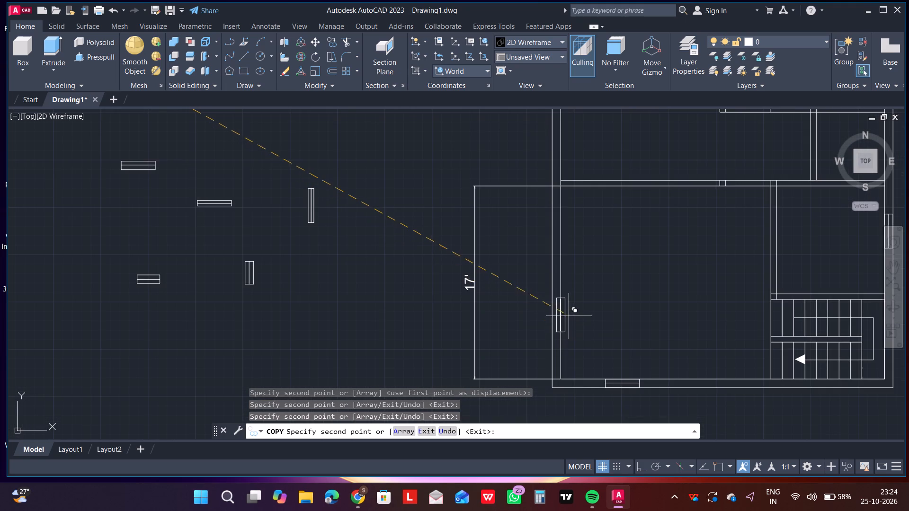
scroll(565, 307, "up", 2)
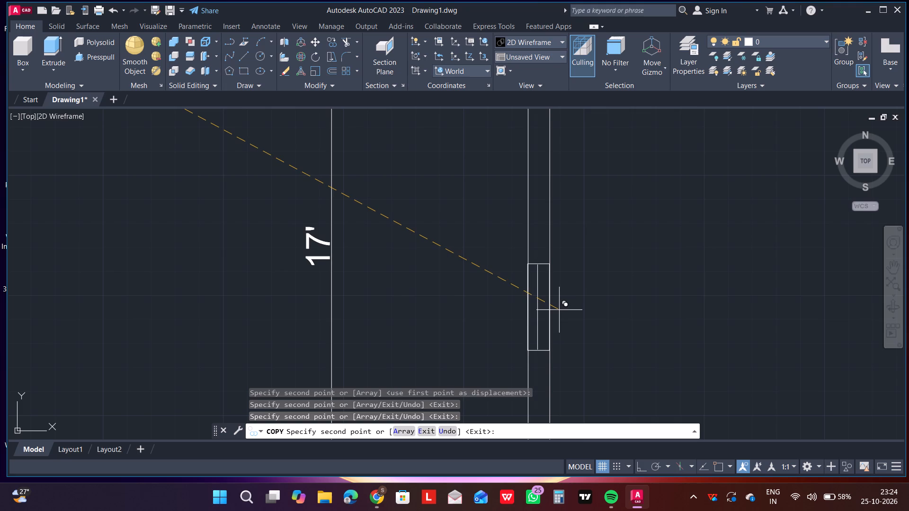
left_click(559, 310)
Place another copy of the vertical 3' by 9" symbol in the left outer wall of the middle room and end the copying.
scroll(590, 301, "down", 4)
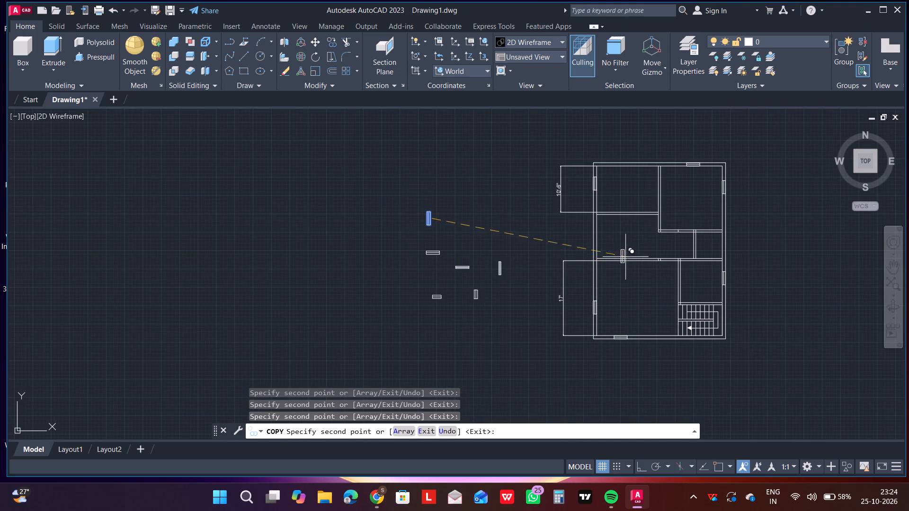
scroll(597, 239, "up", 2)
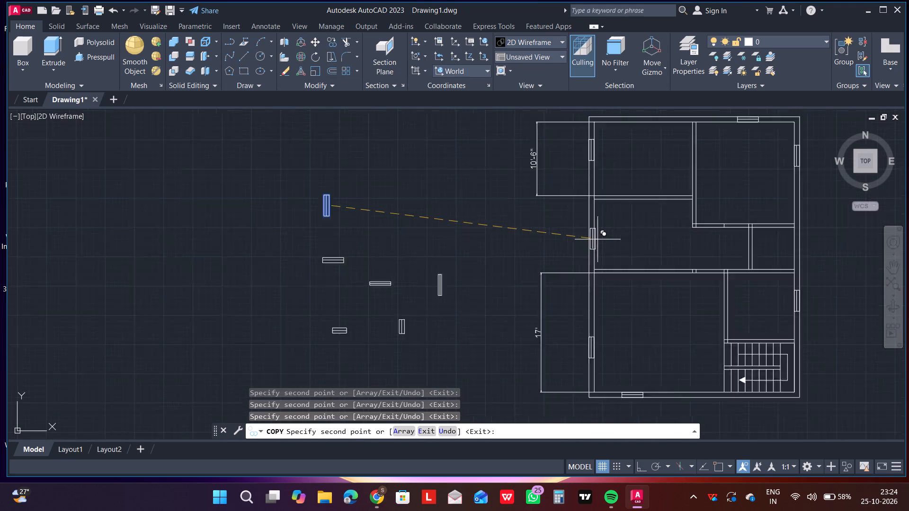
scroll(594, 229, "up", 2)
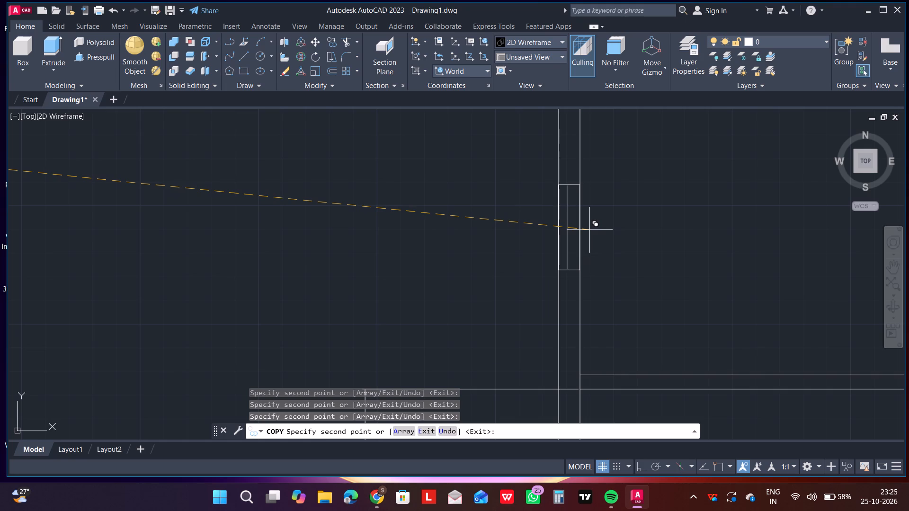
left_click(589, 230)
scroll(619, 228, "down", 2)
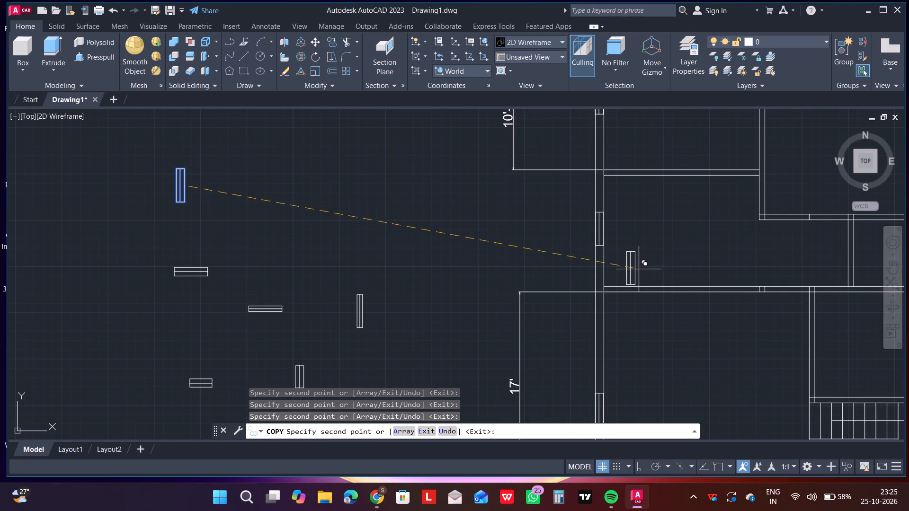
scroll(672, 240, "down", 3)
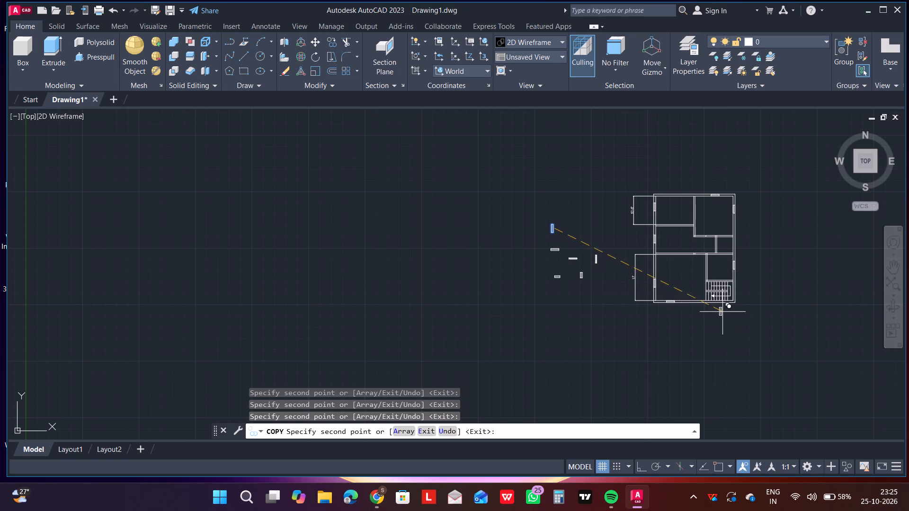
scroll(686, 298, "up", 3)
scroll(338, 283, "down", 2)
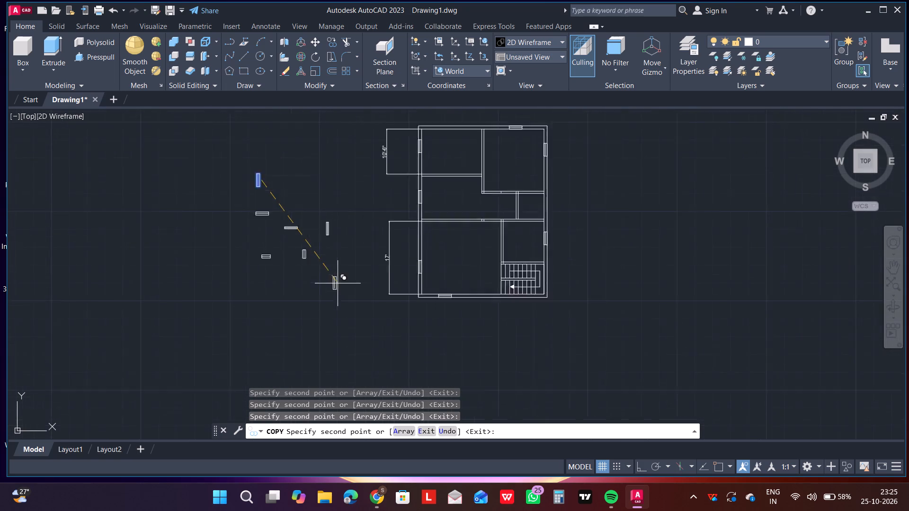
scroll(338, 283, "down", 1)
key("Escape")
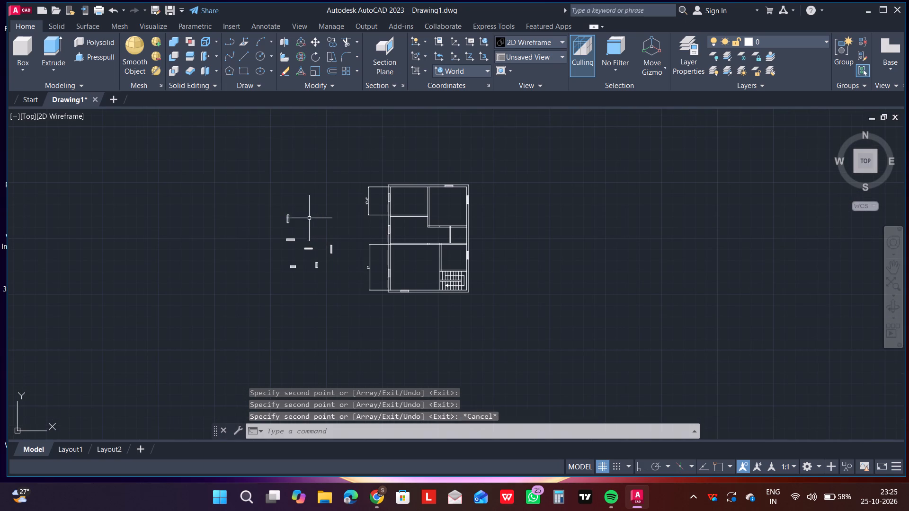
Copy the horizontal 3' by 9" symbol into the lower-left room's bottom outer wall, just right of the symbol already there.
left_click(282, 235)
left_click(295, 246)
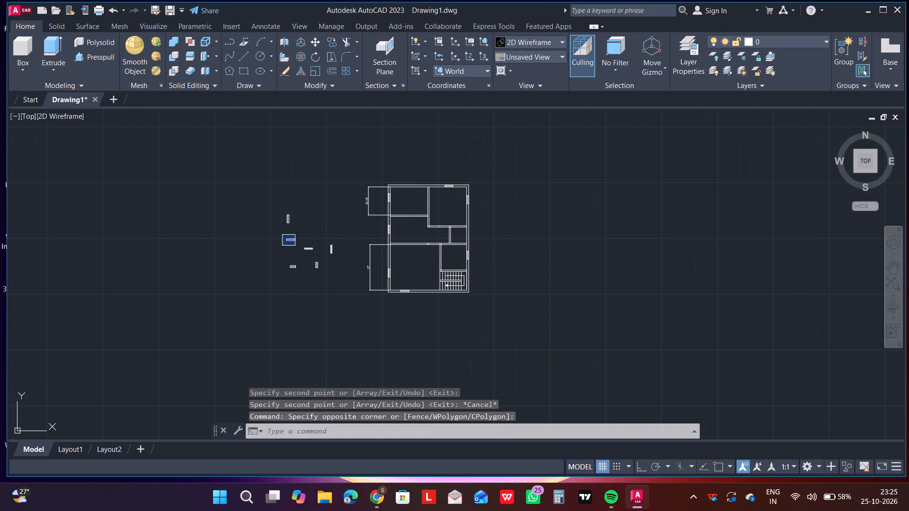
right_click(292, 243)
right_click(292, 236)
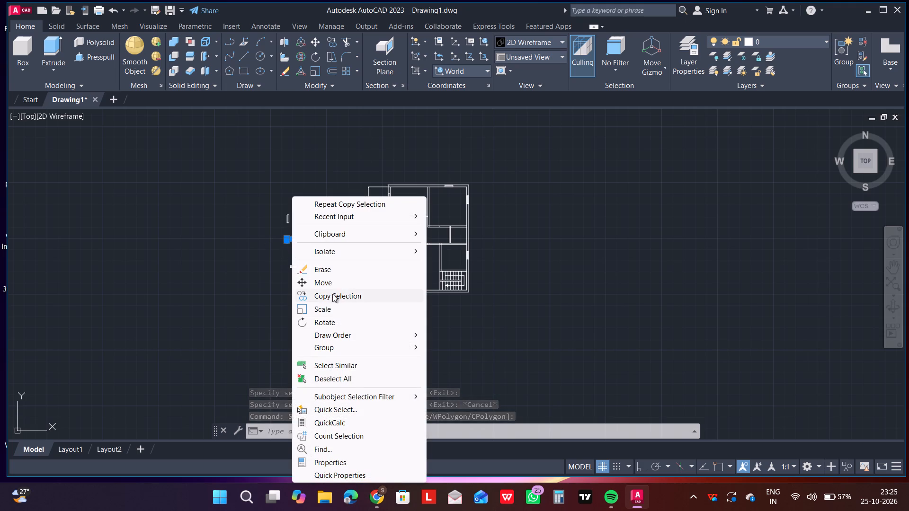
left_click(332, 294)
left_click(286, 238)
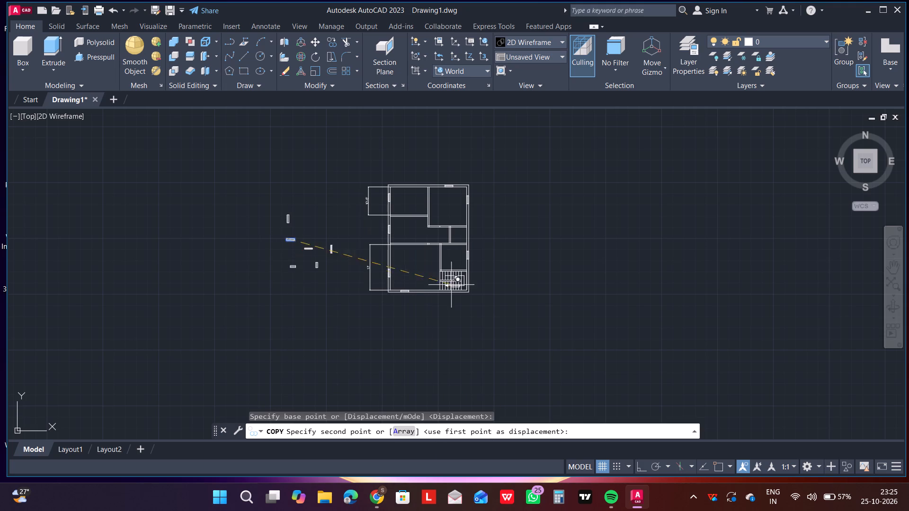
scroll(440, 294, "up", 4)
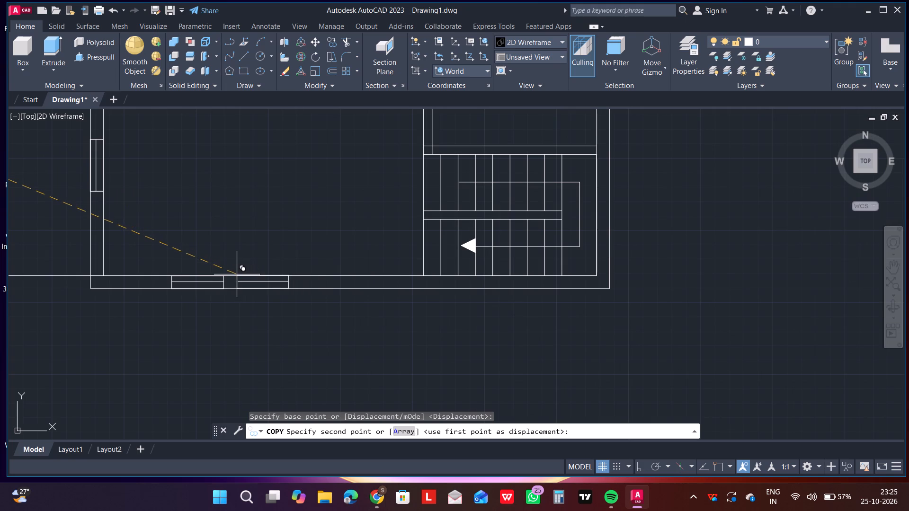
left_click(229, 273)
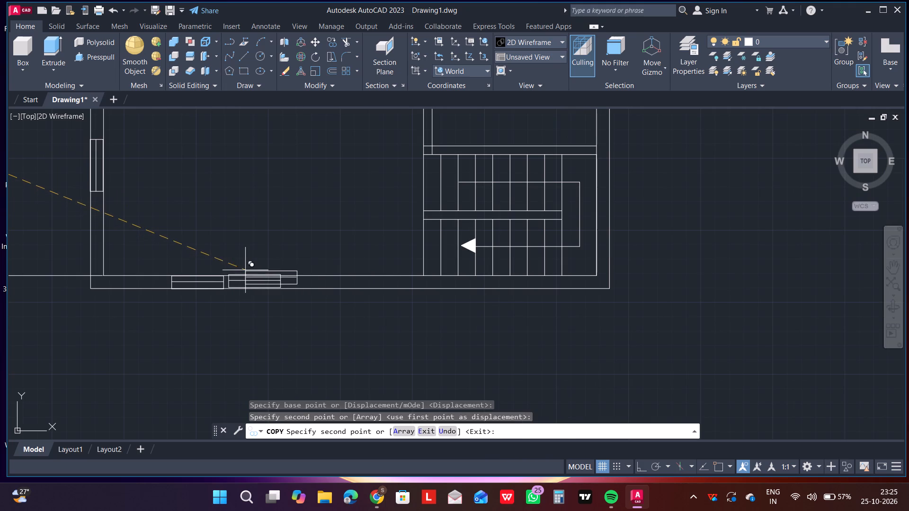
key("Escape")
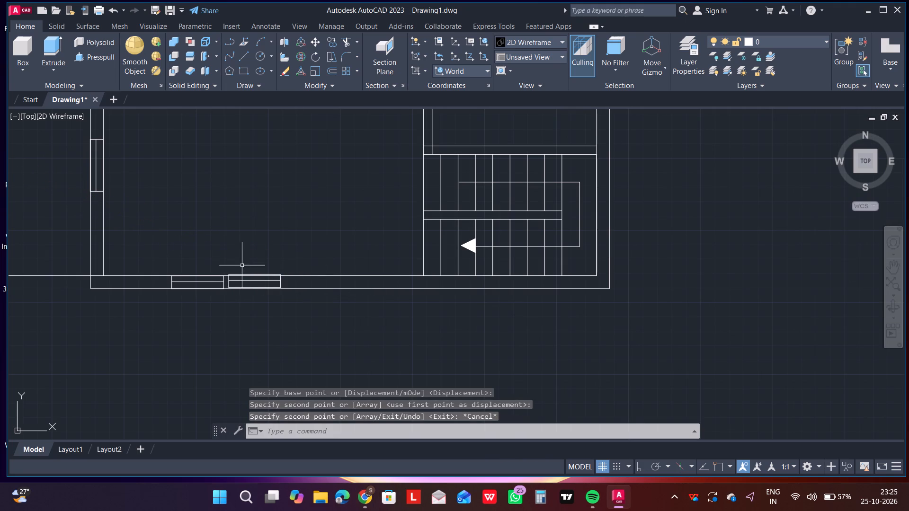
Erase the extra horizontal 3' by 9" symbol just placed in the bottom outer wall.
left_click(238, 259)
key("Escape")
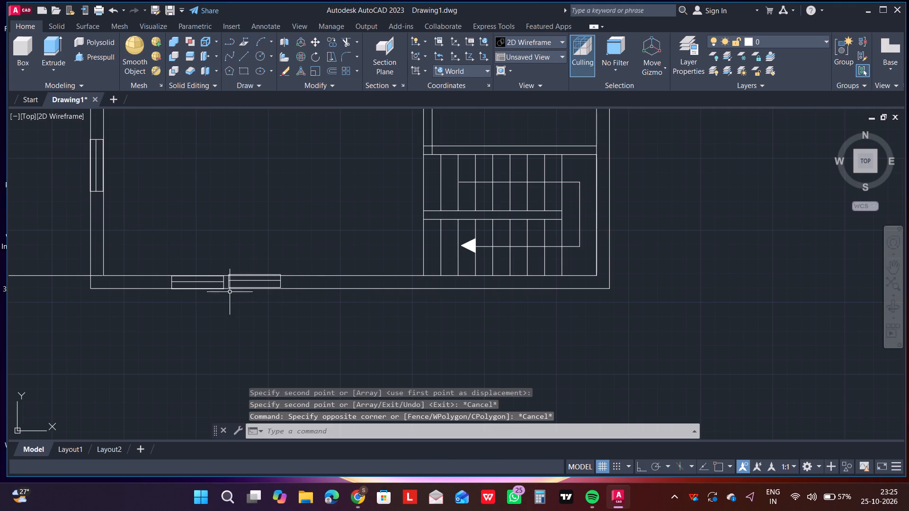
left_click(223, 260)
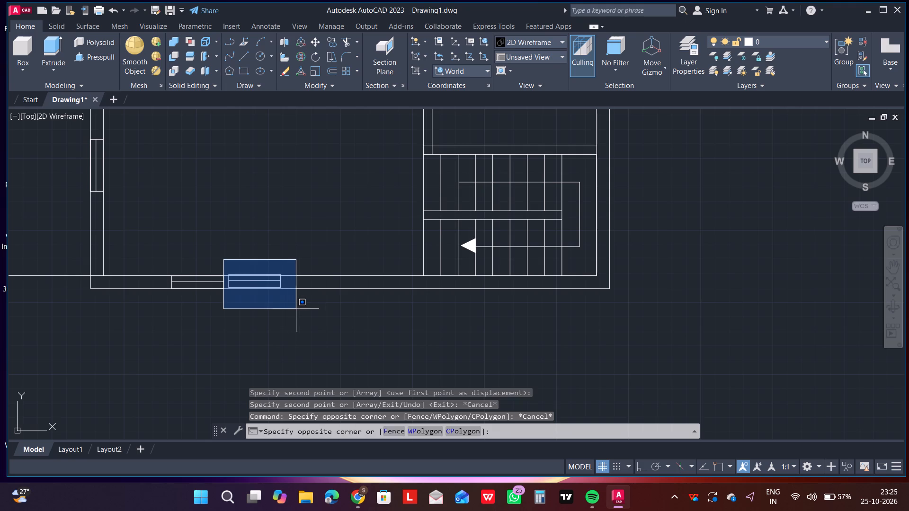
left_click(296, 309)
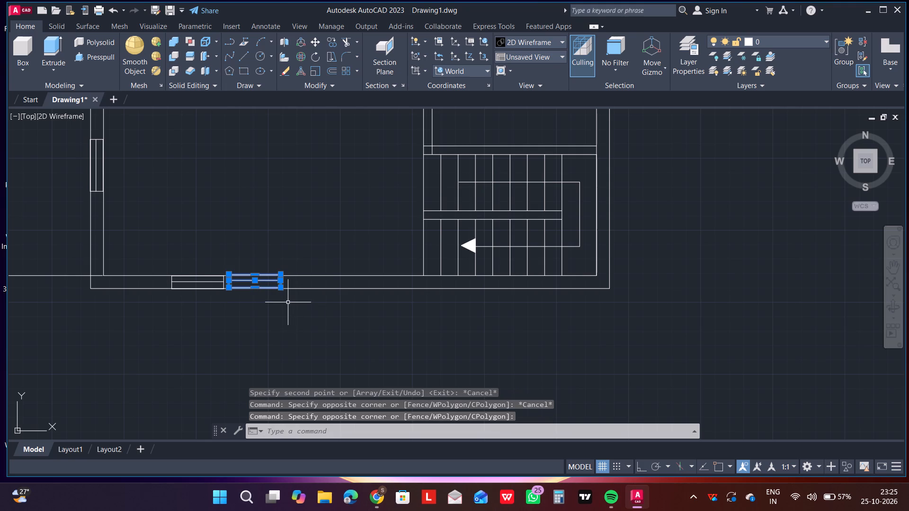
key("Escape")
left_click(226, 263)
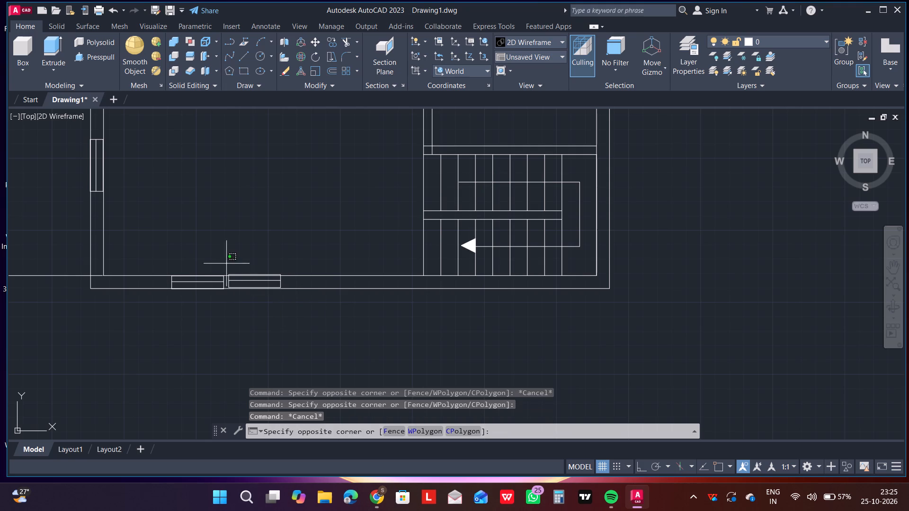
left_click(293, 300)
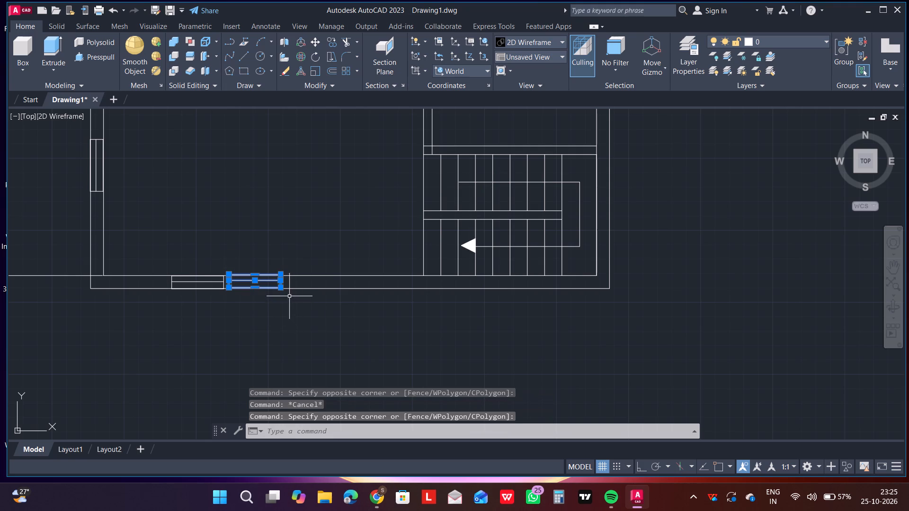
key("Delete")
Move the remaining horizontal 3' by 9" symbol straight right along the bottom outer wall, towards the lower-left room's centre, with Ortho on.
left_click_drag(149, 254, 149, 277)
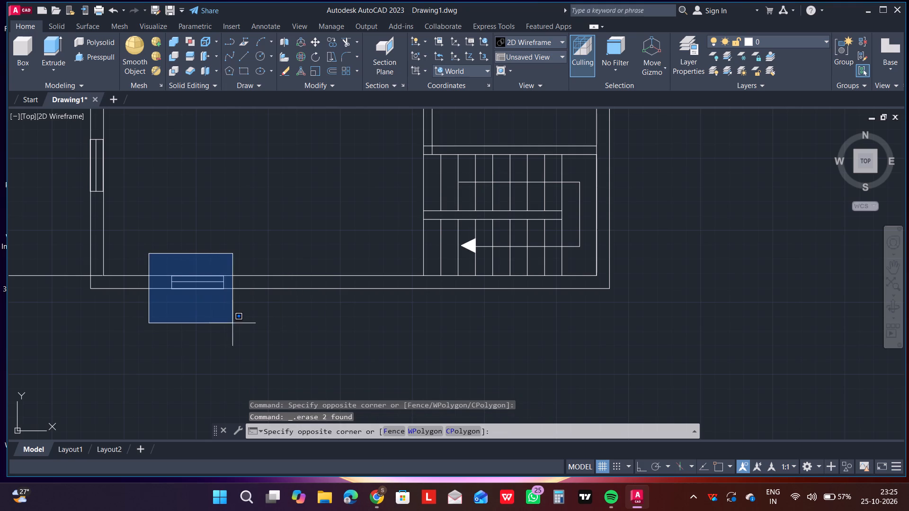
left_click(233, 322)
right_click(232, 322)
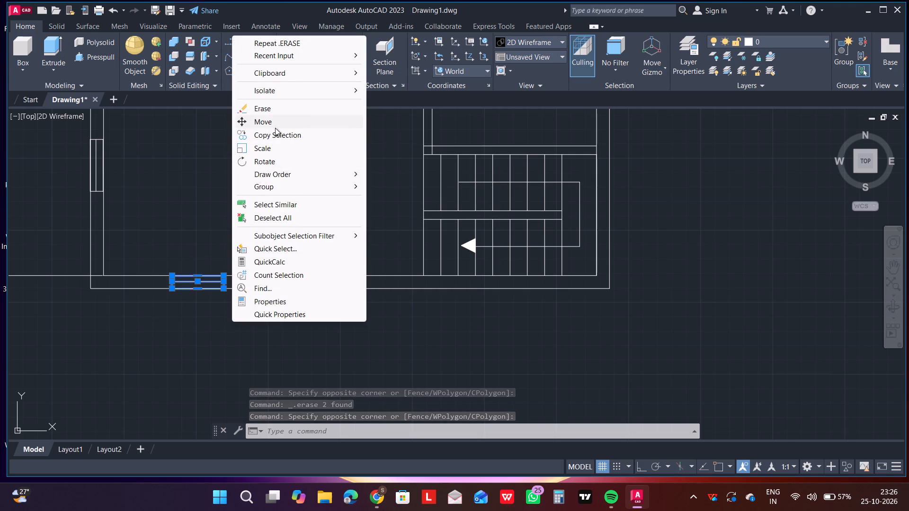
left_click(275, 128)
left_click(201, 281)
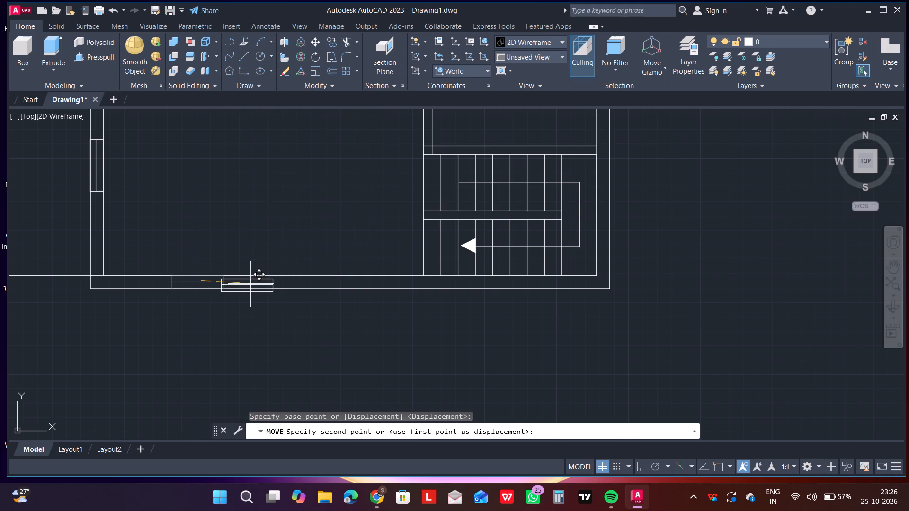
key("F8")
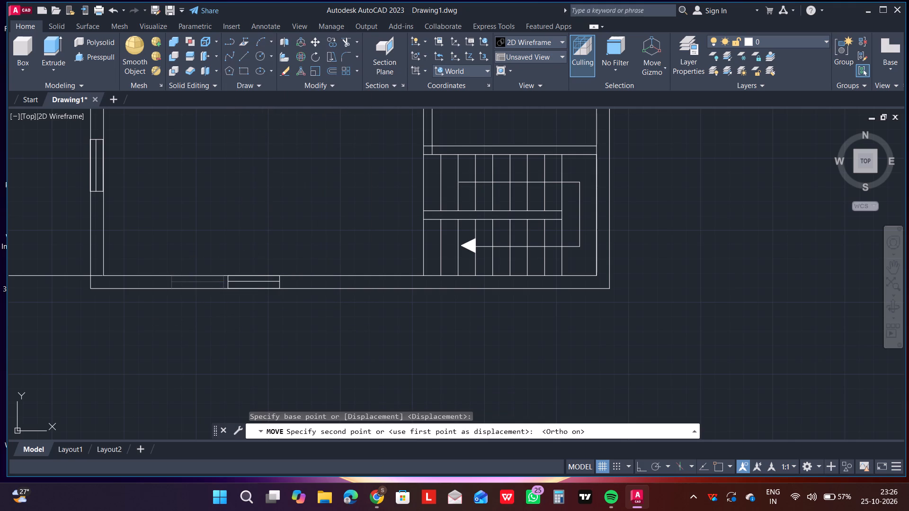
left_click(257, 277)
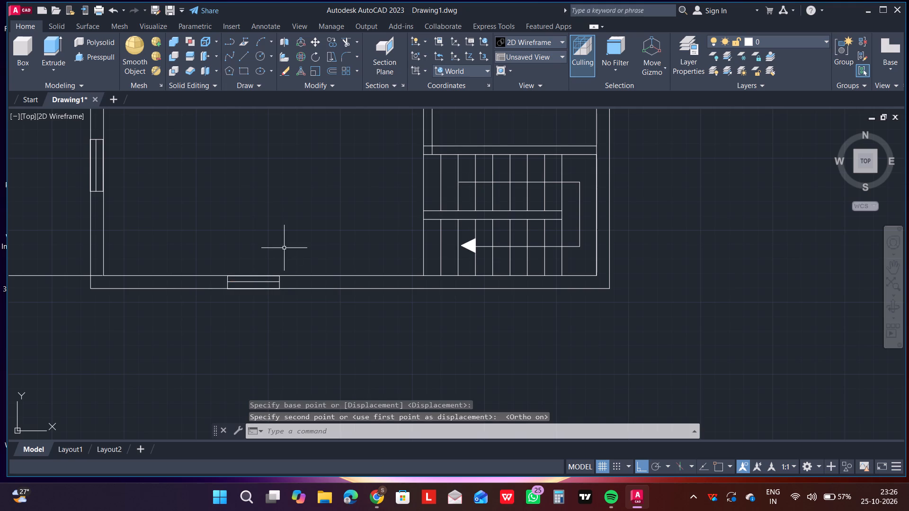
Move the vertical 2' by 9" symbol into the right outer wall of the small room below the upper-right room, with Ortho off.
scroll(284, 257, "down", 4)
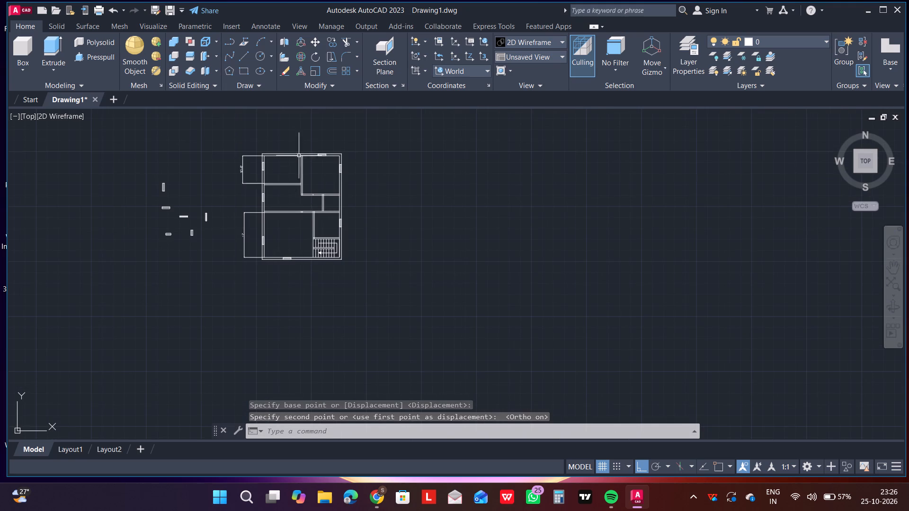
scroll(302, 150, "up", 1)
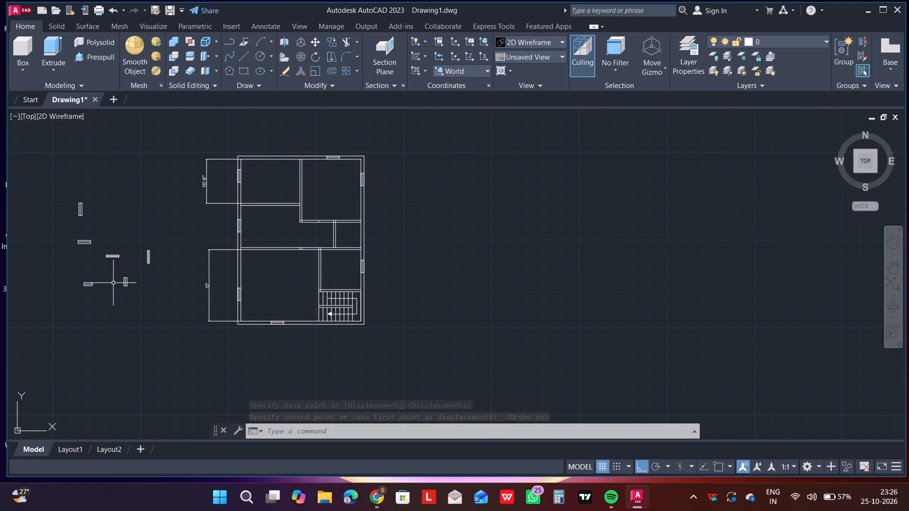
left_click(116, 271)
left_click(149, 292)
right_click(146, 290)
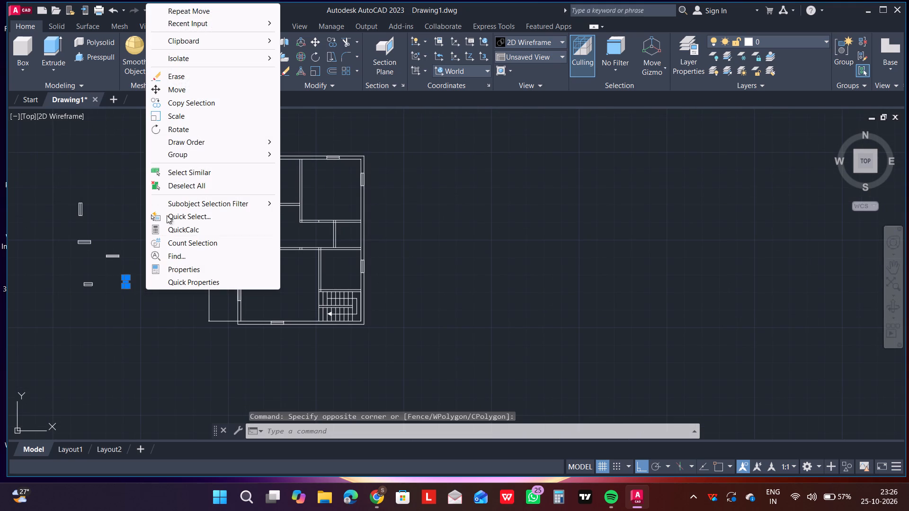
left_click(186, 91)
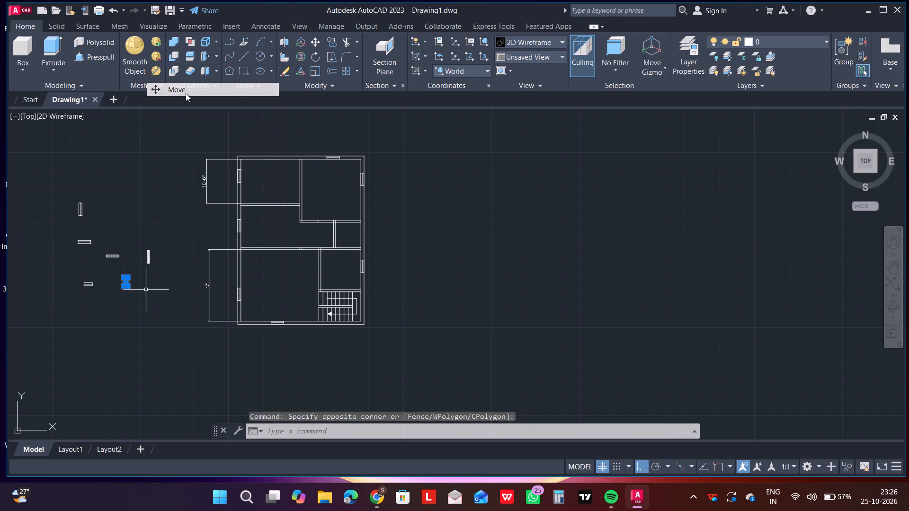
left_click(129, 277)
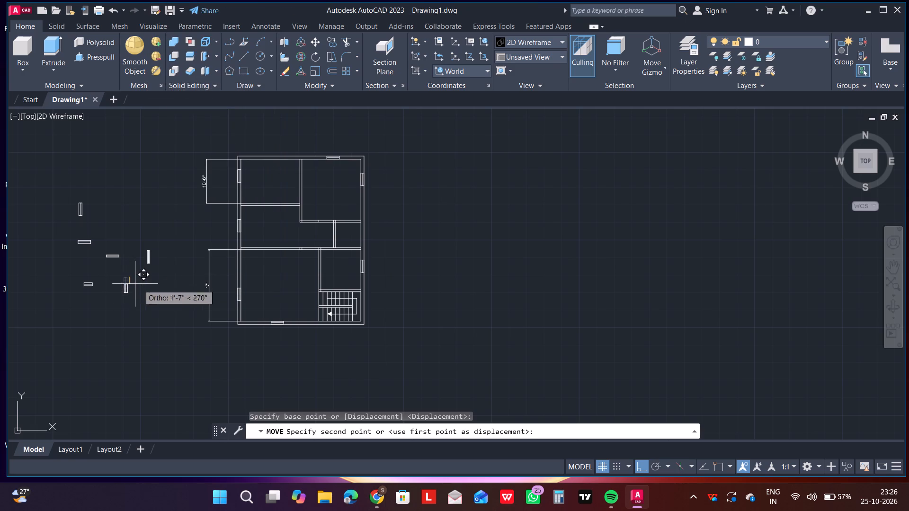
scroll(356, 221, "up", 2)
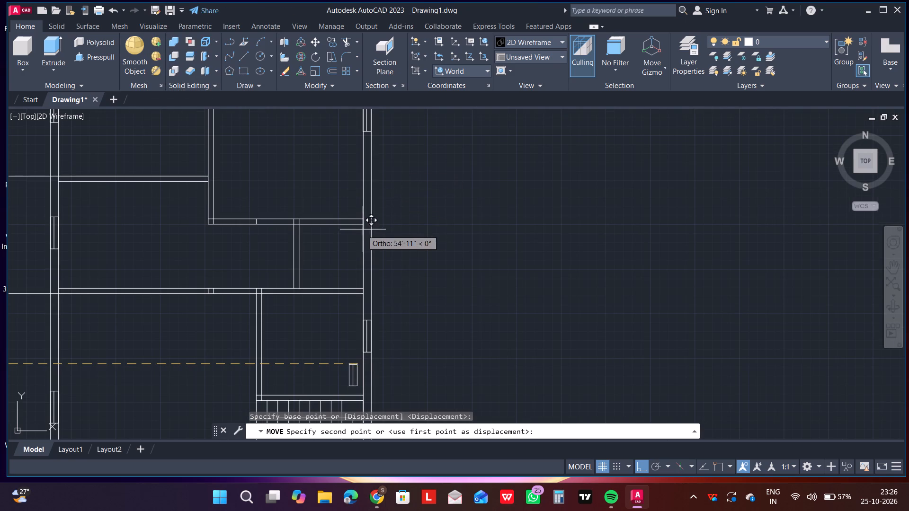
key("F8")
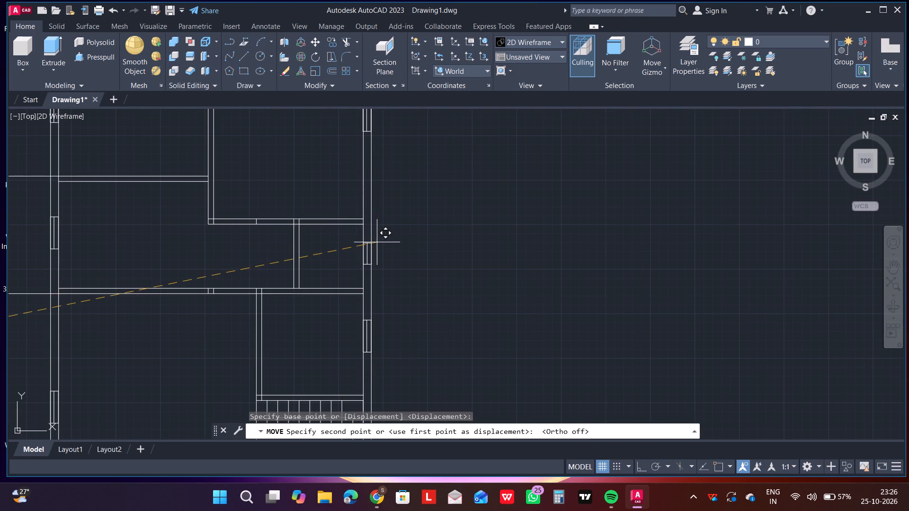
scroll(377, 242, "up", 1)
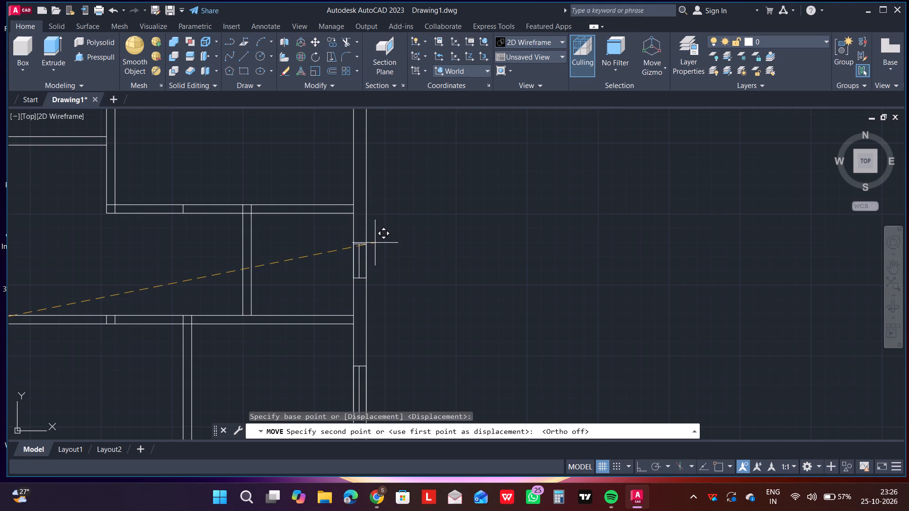
scroll(375, 243, "up", 2)
left_click(373, 243)
scroll(387, 240, "down", 2)
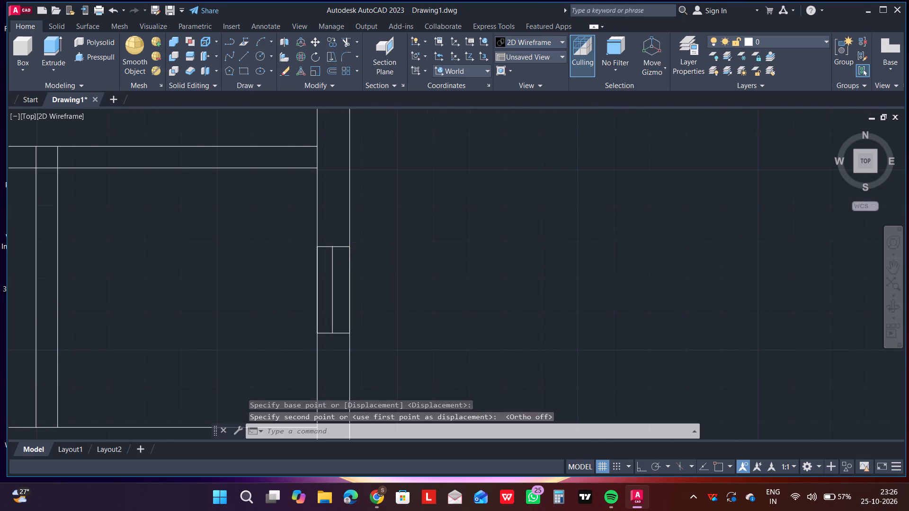
Copy the vertical 3' by 9" symbol into the right outer wall beside the staircase.
scroll(387, 240, "down", 3)
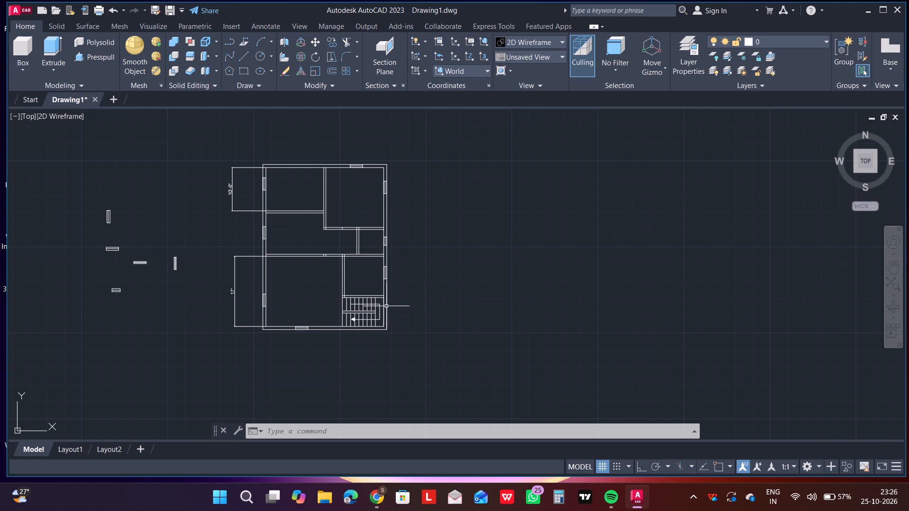
left_click_drag(79, 191, 89, 196)
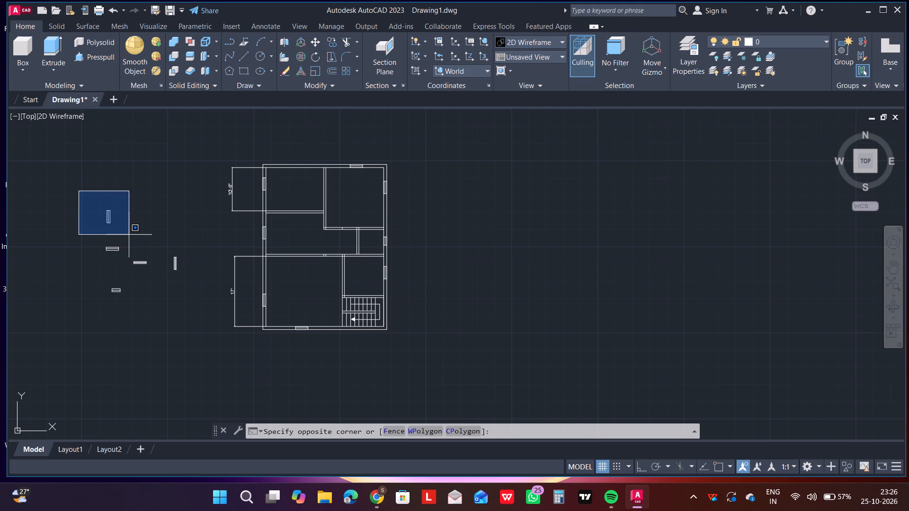
left_click(132, 236)
right_click(132, 237)
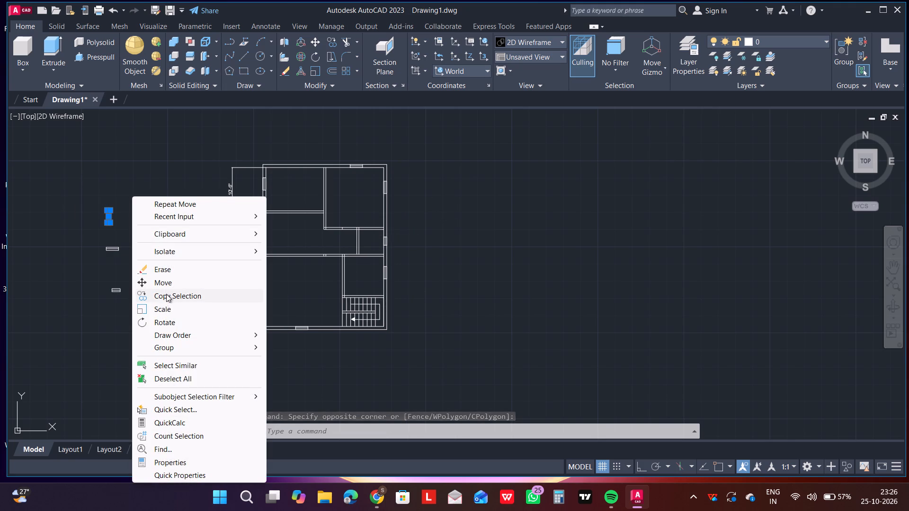
left_click(166, 295)
left_click(110, 216)
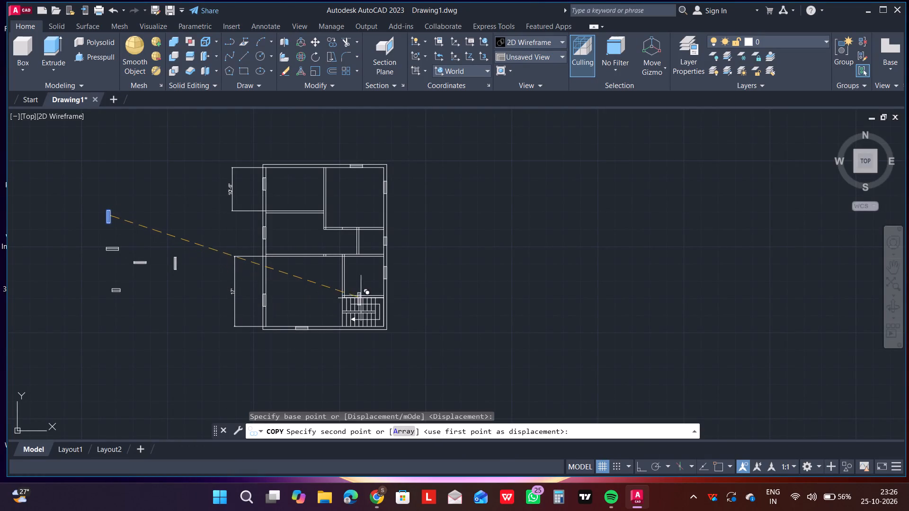
scroll(387, 304, "up", 2)
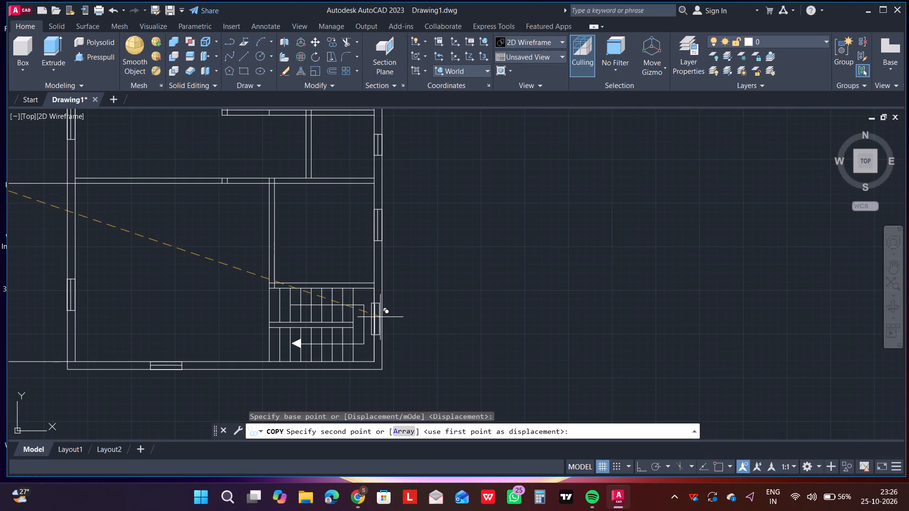
scroll(380, 317, "up", 2)
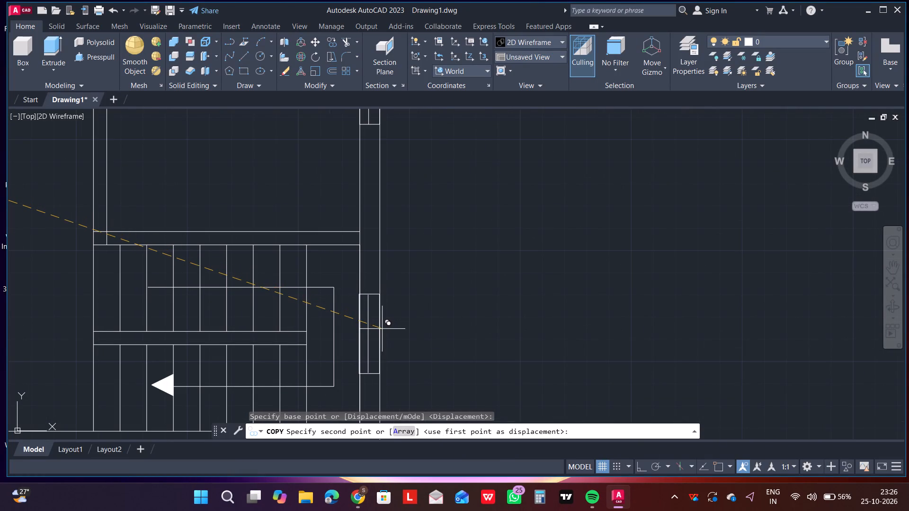
left_click(382, 329)
scroll(434, 270, "down", 4)
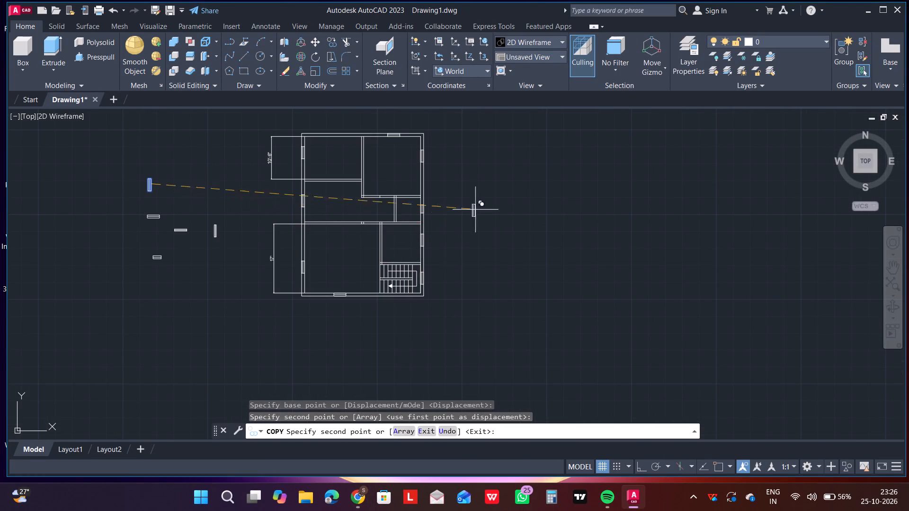
key("Escape")
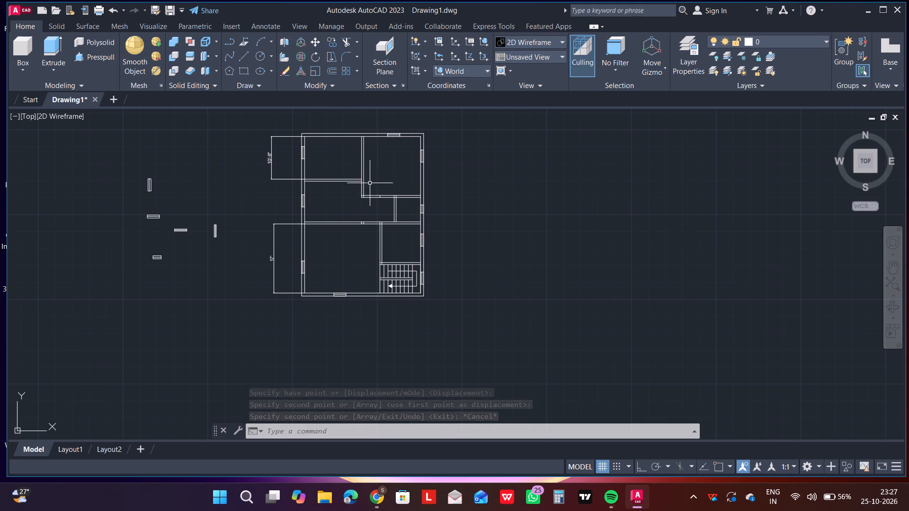
Draw a vertical line about 4'-5" long across the wall below the upper-left room, with Ortho on.
key("l")
key("Return")
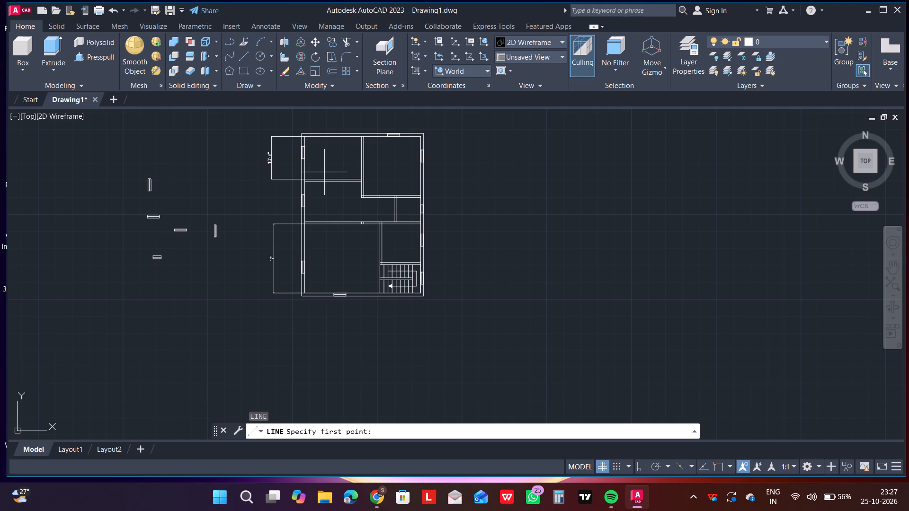
left_click(324, 174)
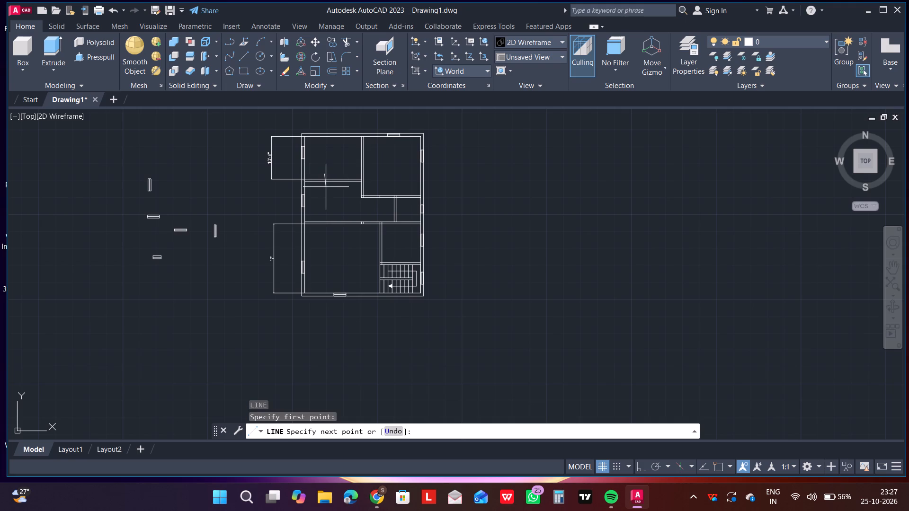
key("F8")
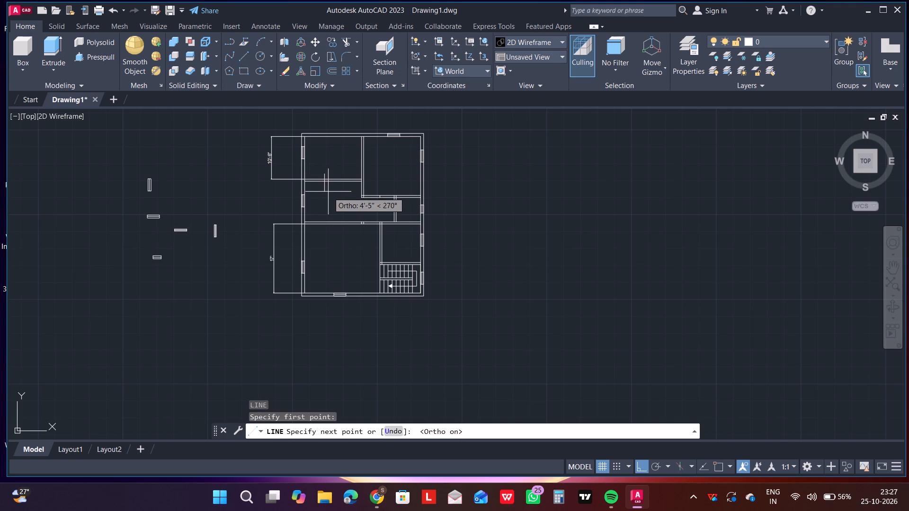
left_click(328, 192)
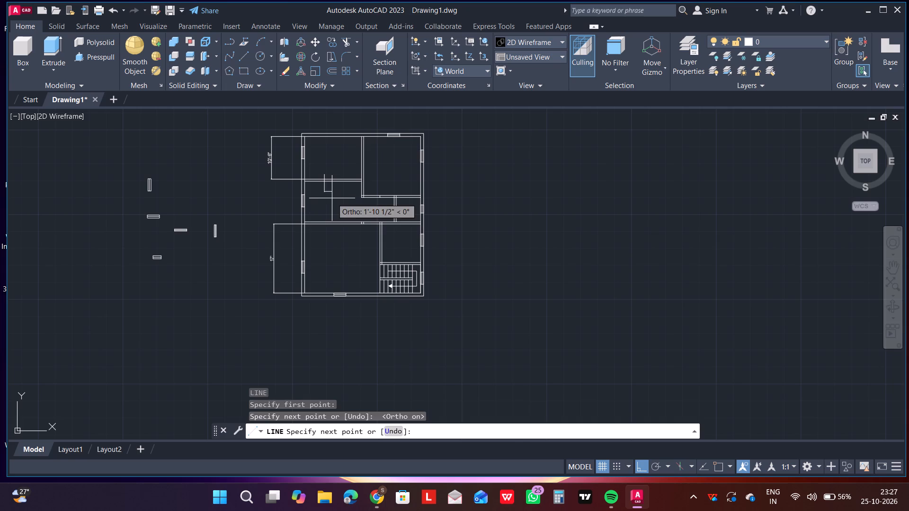
key("Escape")
Trim away the upper-left room's lower wall right of the new line, and the line's ends projecting beyond the wall.
key("t")
key("r")
key("Return")
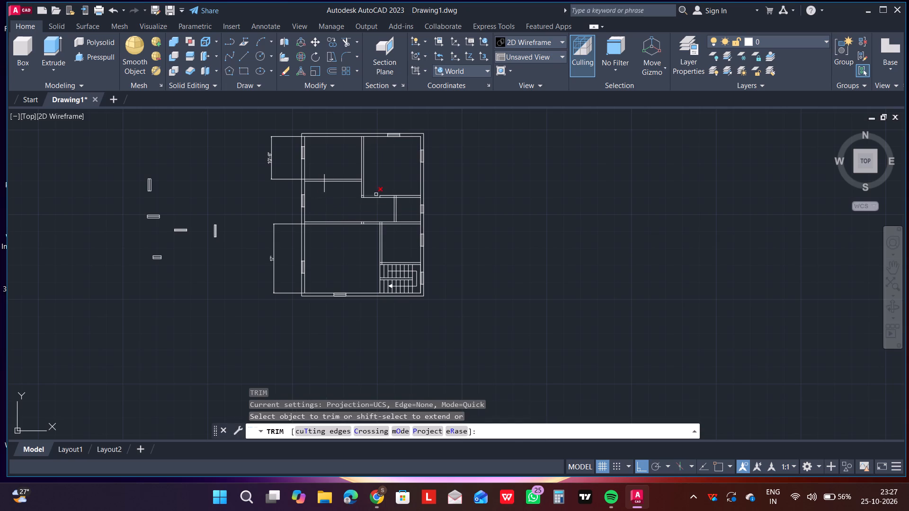
left_click(337, 192)
left_click(336, 166)
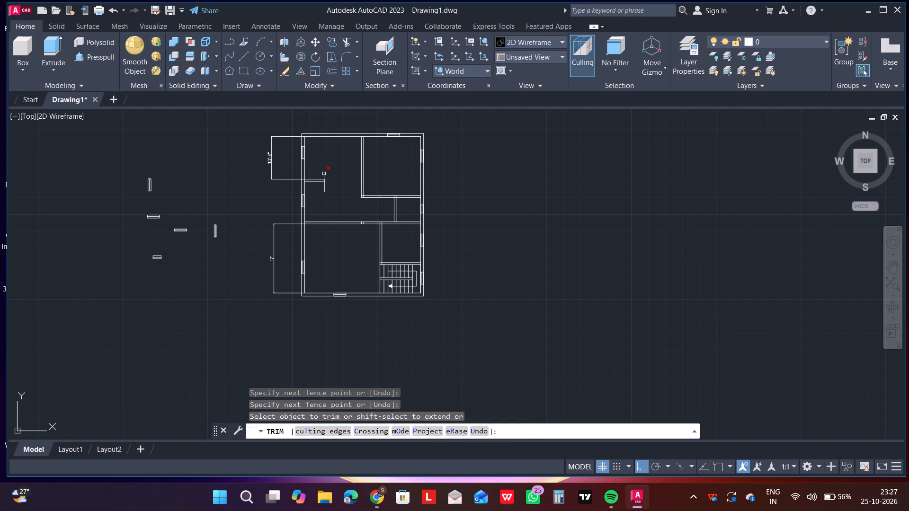
left_click(325, 173)
left_click(324, 189)
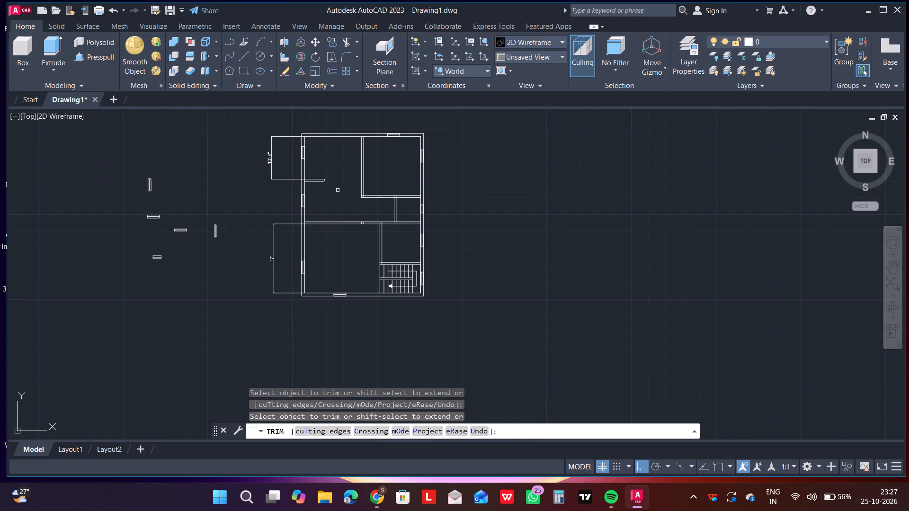
key("Escape")
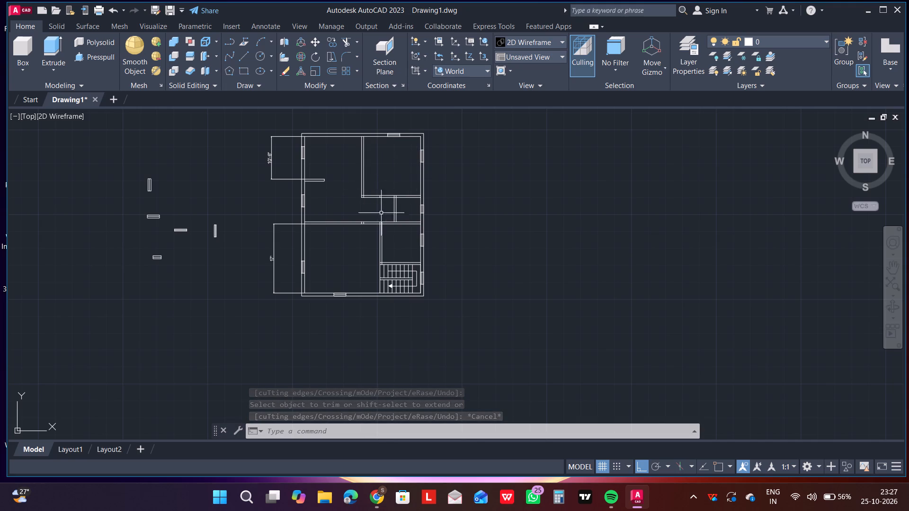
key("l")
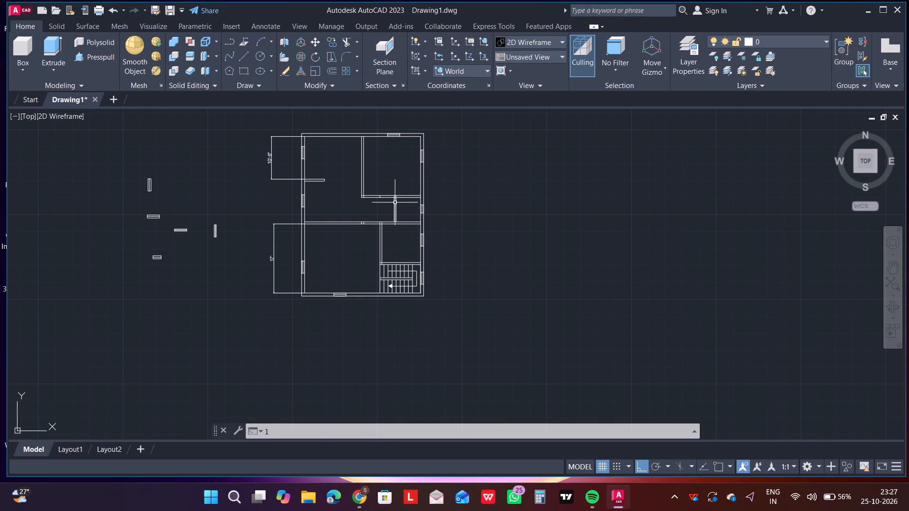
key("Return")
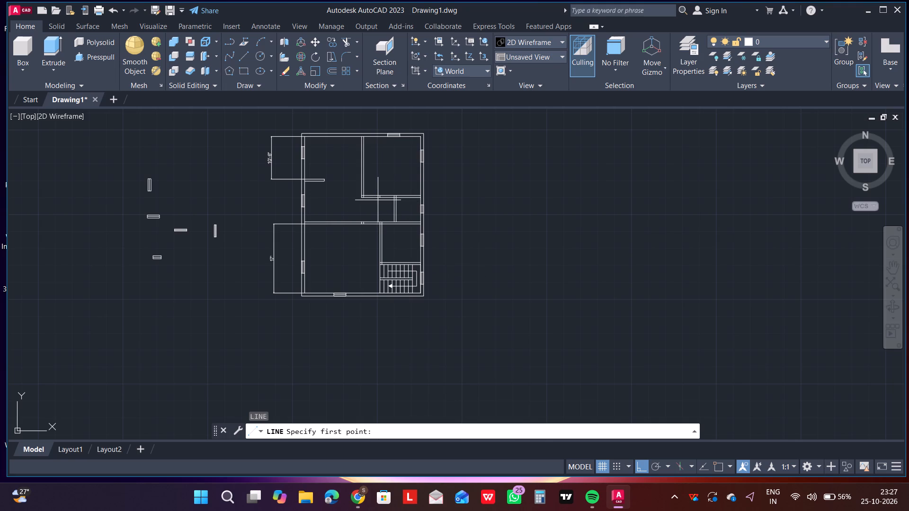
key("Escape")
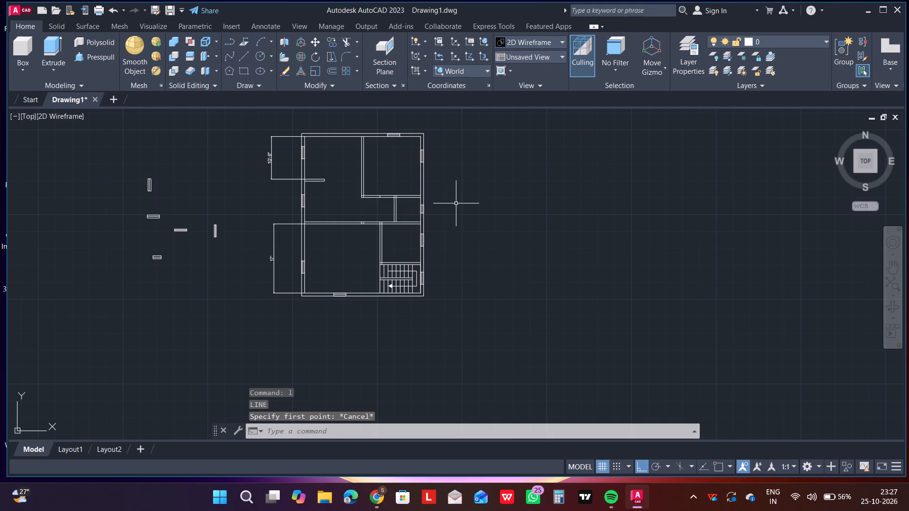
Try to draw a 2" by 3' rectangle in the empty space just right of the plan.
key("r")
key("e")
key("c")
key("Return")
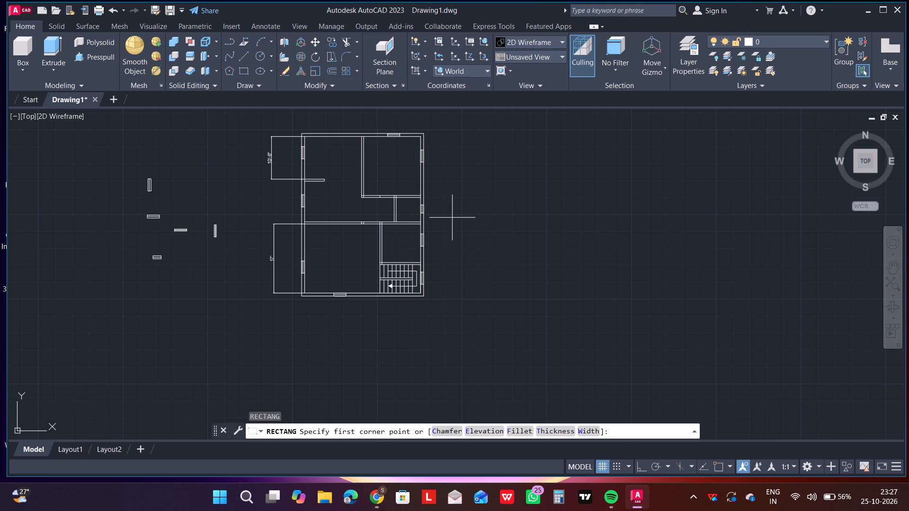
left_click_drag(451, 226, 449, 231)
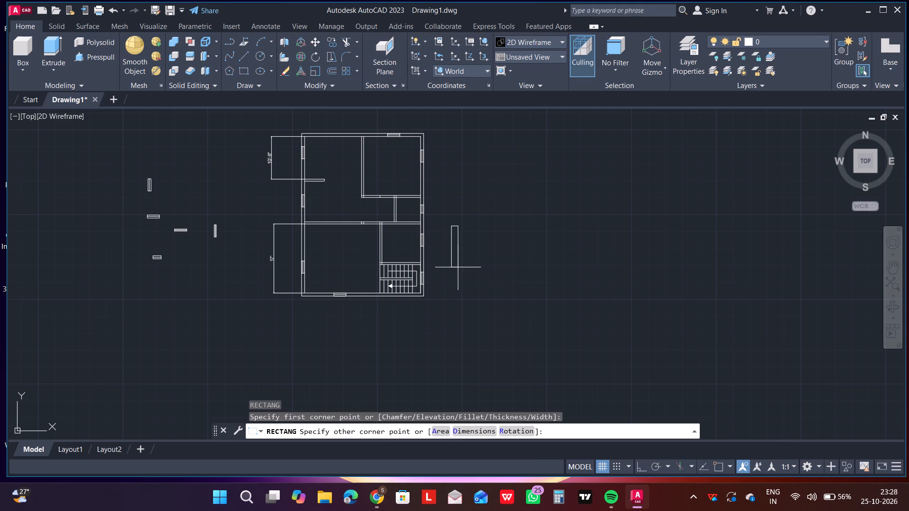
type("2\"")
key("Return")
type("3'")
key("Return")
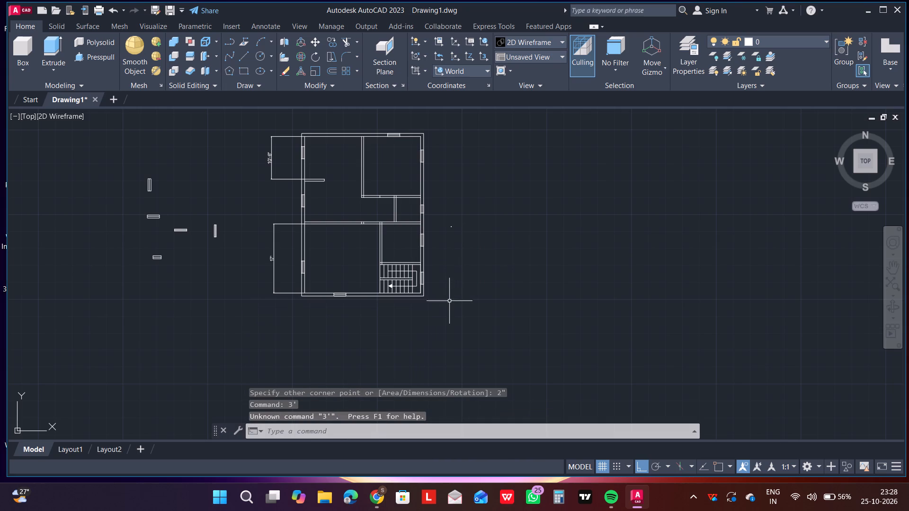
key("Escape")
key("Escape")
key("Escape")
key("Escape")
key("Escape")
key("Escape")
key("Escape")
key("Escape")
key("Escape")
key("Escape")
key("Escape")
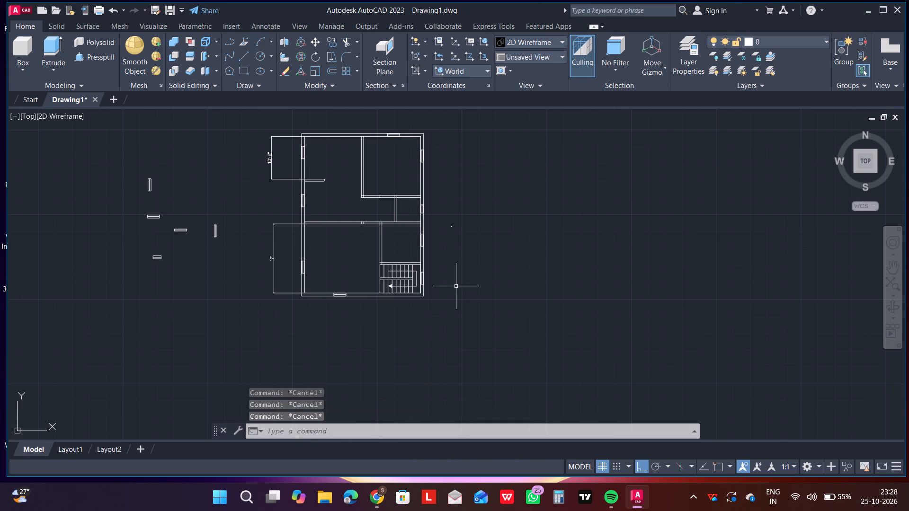
Draw a vertical rectangle by dimensions, 2" long and 3' wide, in the empty space right of the plan.
type("re")
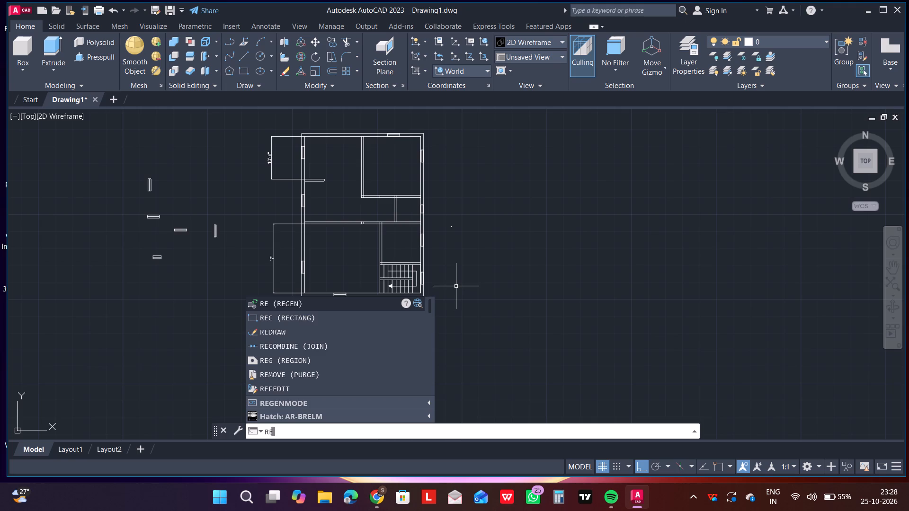
key("c")
key("Return")
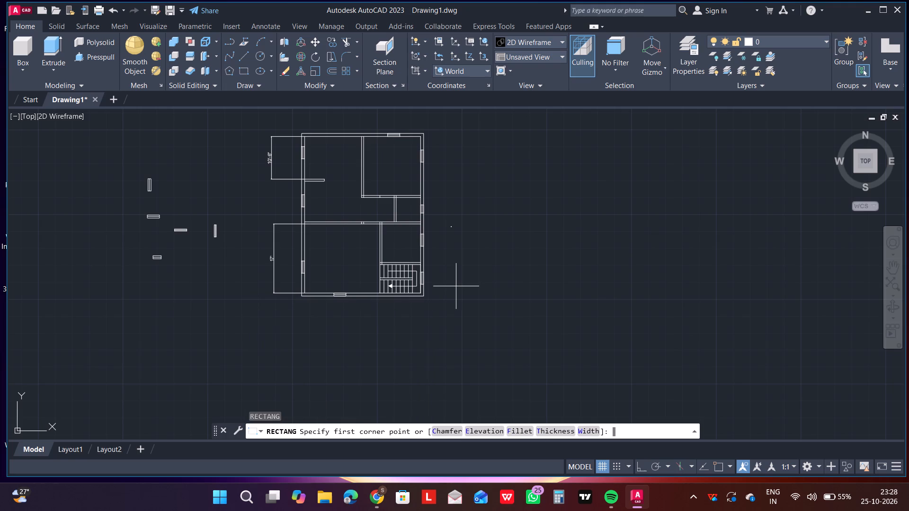
left_click(493, 238)
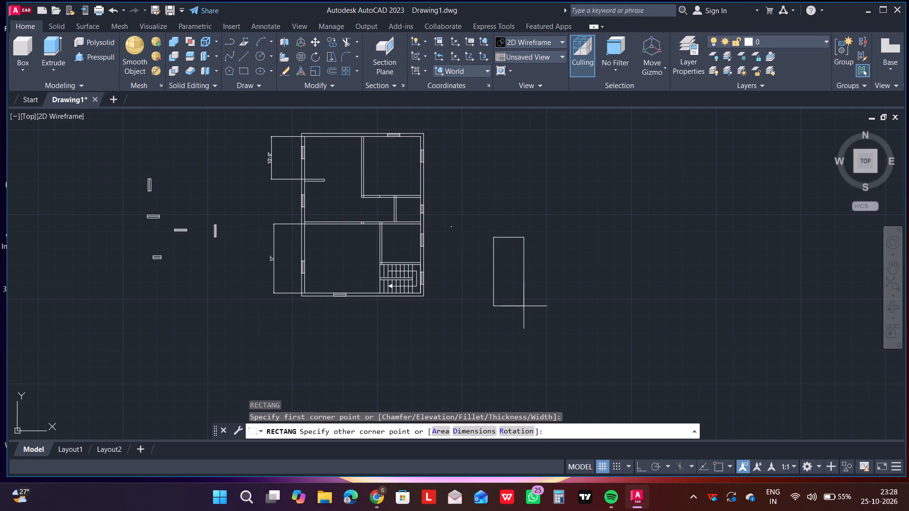
left_click(484, 432)
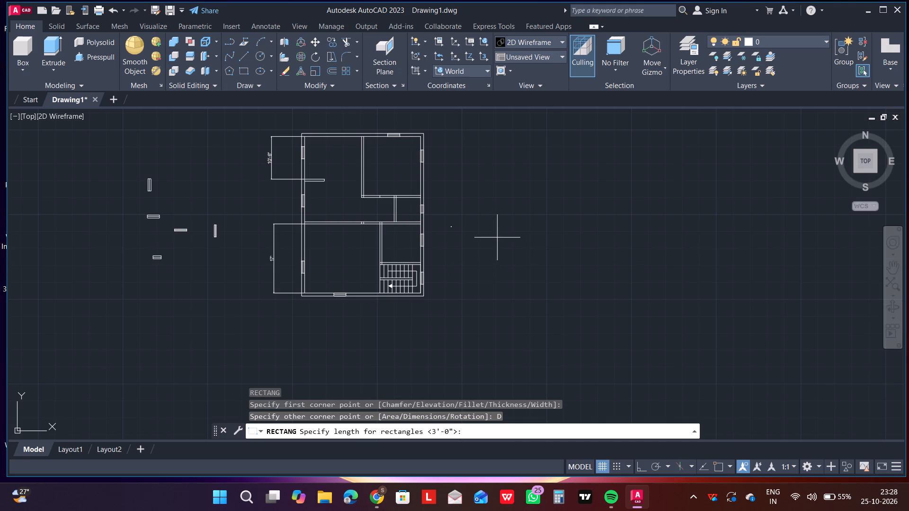
type("2\"")
key("Return")
key("1")
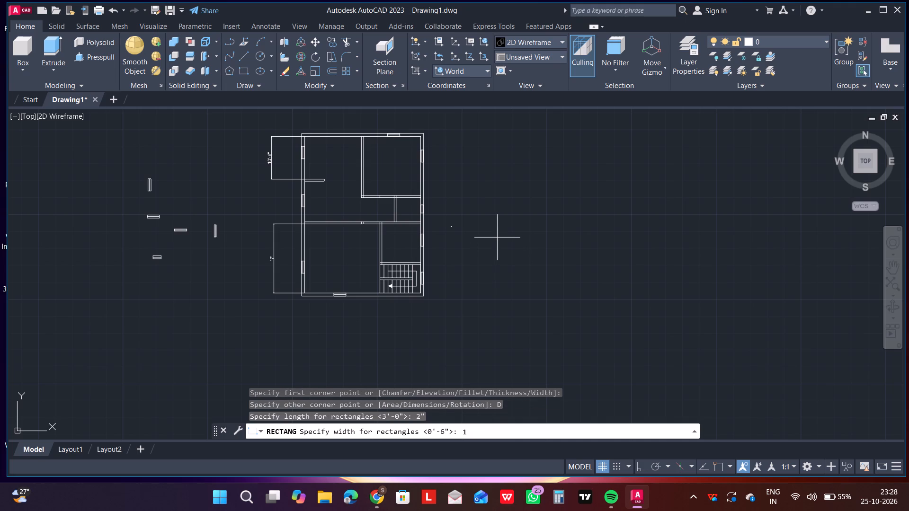
key("BackSpace")
key("3")
key("shift+quotedbl")
key("BackSpace")
key("apostrophe")
key("Return")
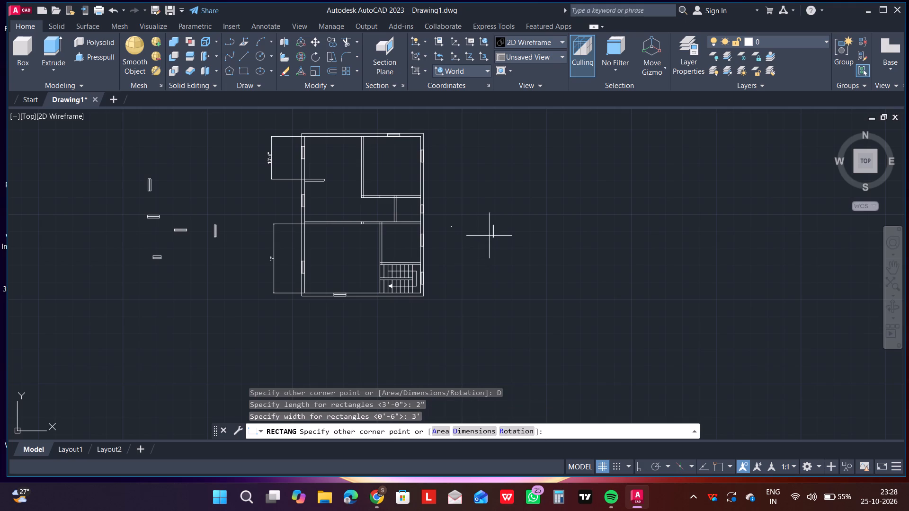
left_click(488, 228)
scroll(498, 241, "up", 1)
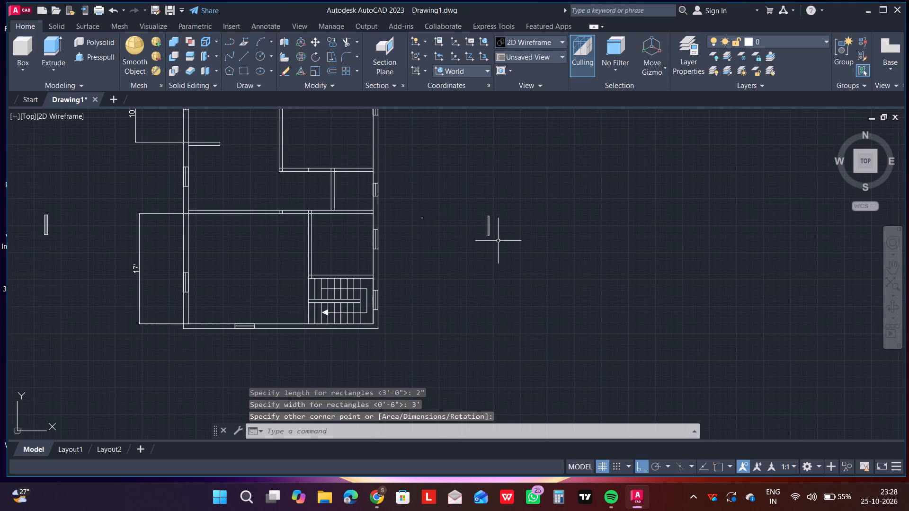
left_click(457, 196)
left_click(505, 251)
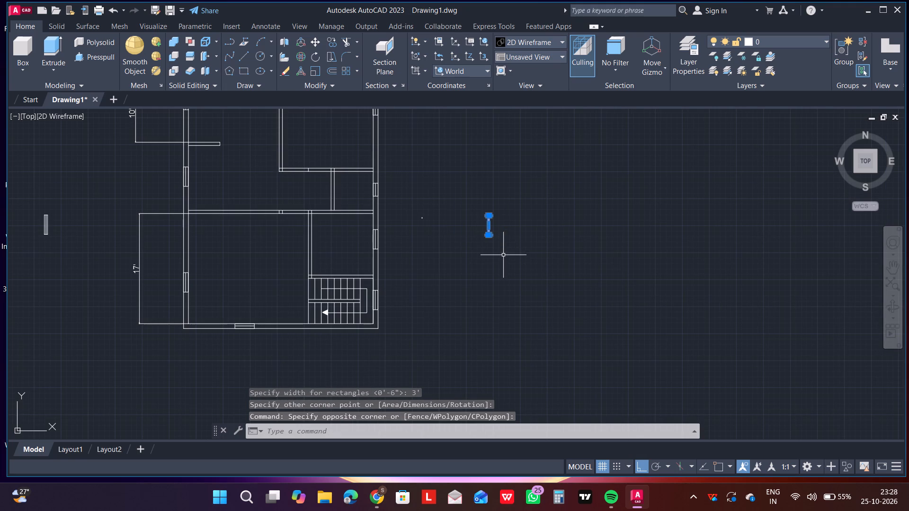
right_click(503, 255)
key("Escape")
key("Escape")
With object snap on, draw a 3' horizontal line rightward from the lower-right corner of the new vertical rectangle.
key("l")
key("Return")
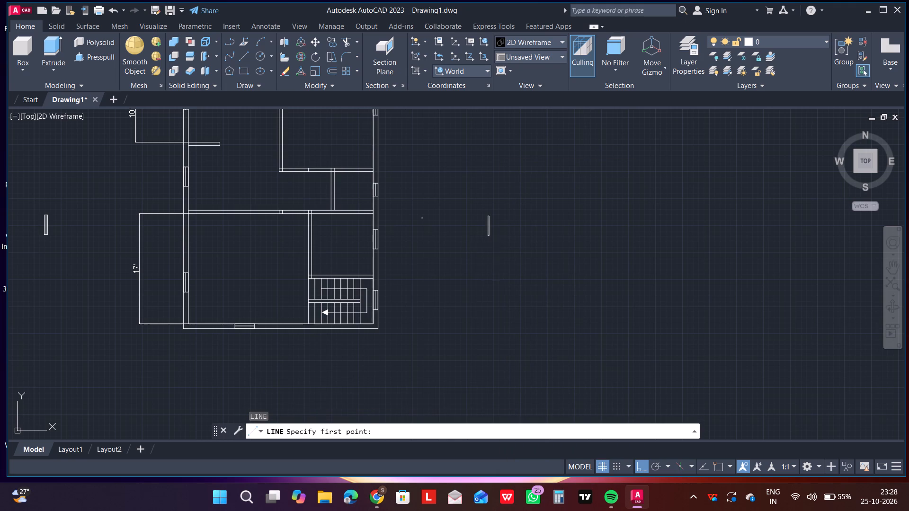
scroll(494, 241, "up", 3)
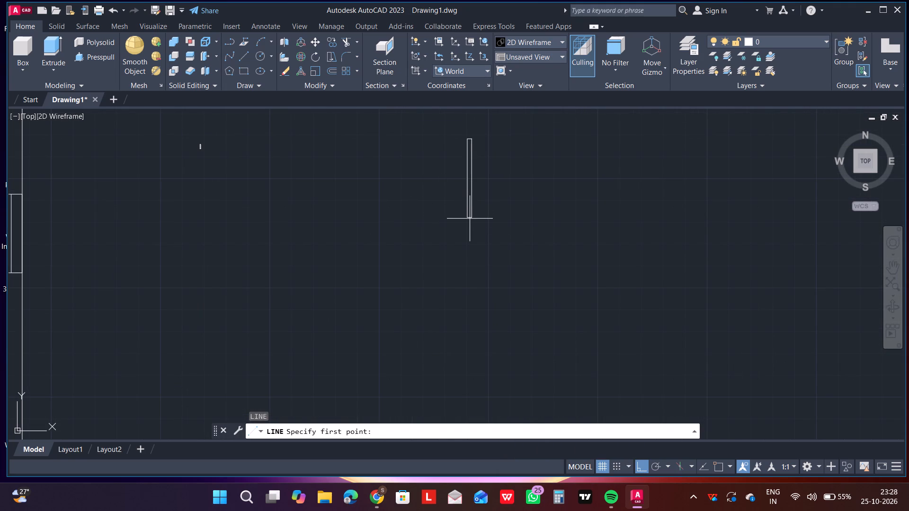
key("F3")
left_click_drag(475, 219, 490, 221)
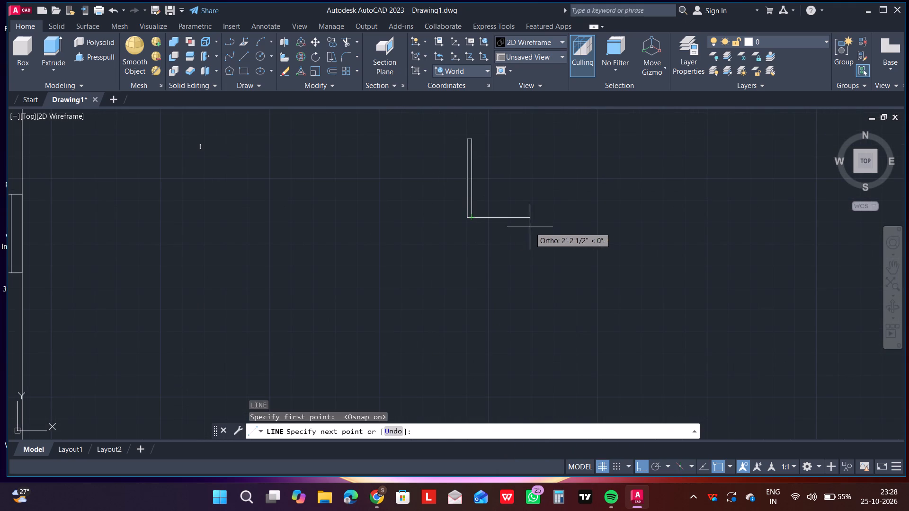
type("3'")
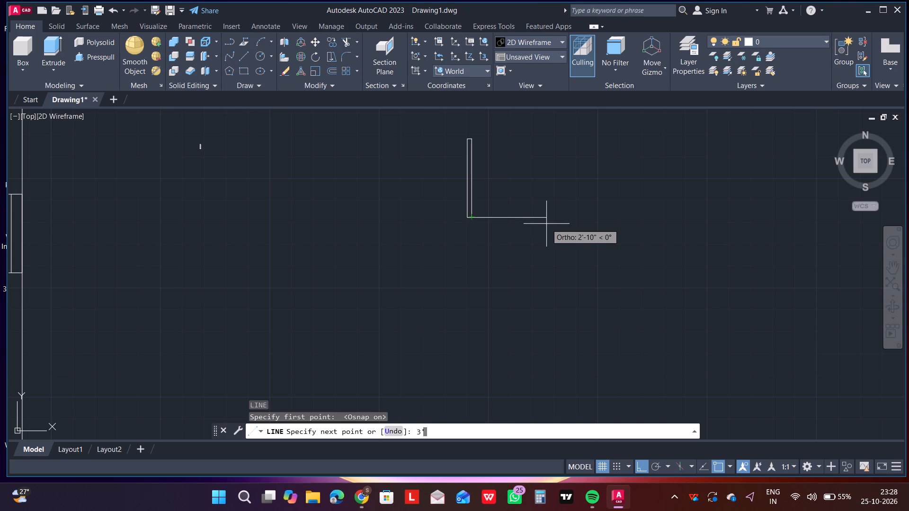
key("Return")
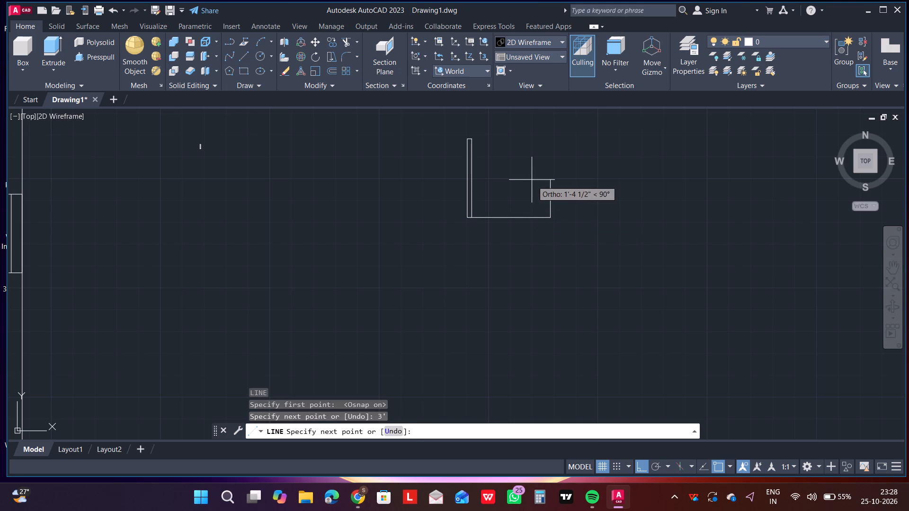
key("Escape")
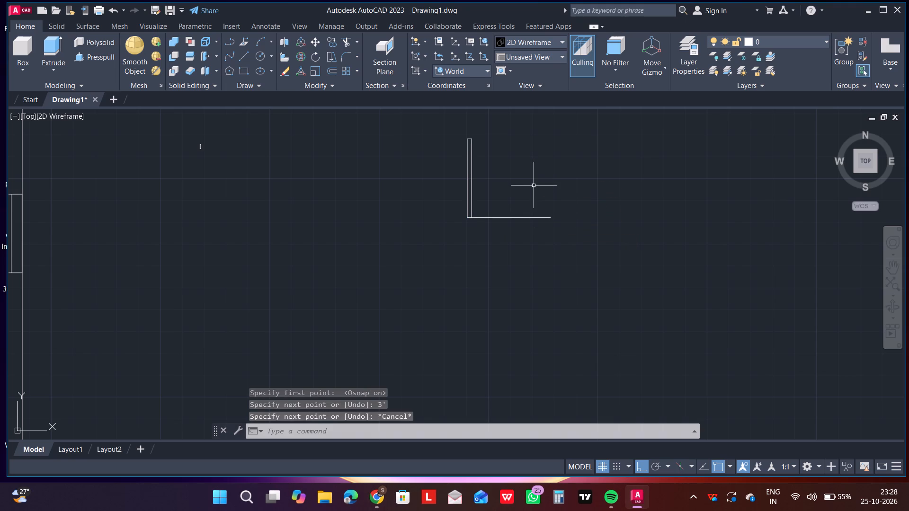
Draw a Start, End, Direction arc from the rectangle's upper-right corner to the line's free end, forming a quarter-circle door swing.
scroll(522, 198, "down", 4)
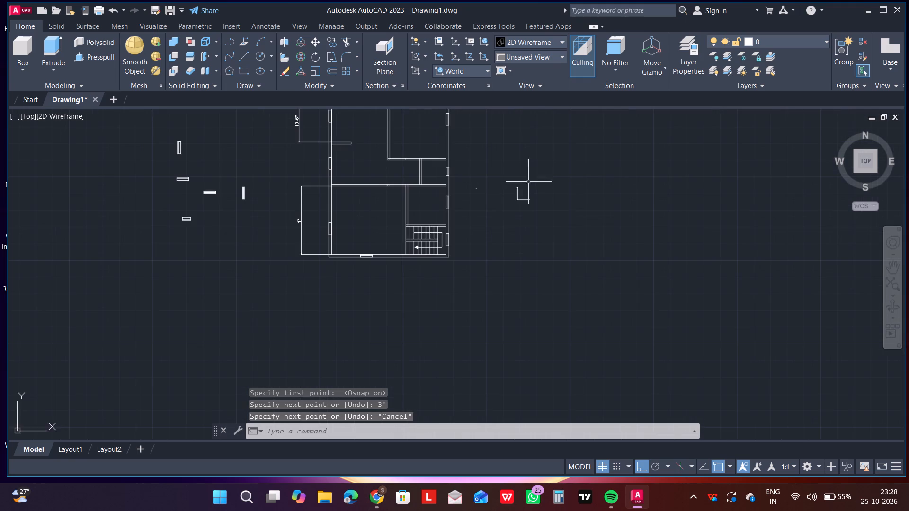
scroll(526, 176, "down", 1)
scroll(523, 168, "up", 1)
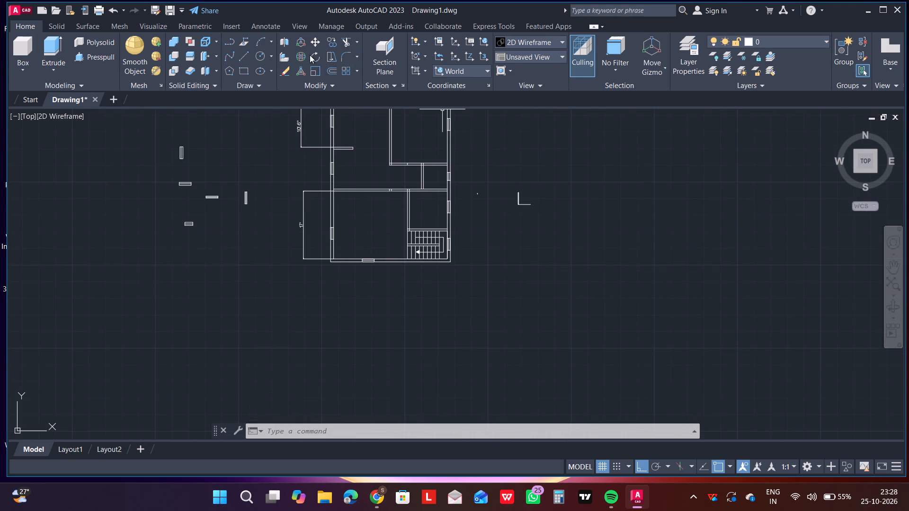
left_click(265, 41)
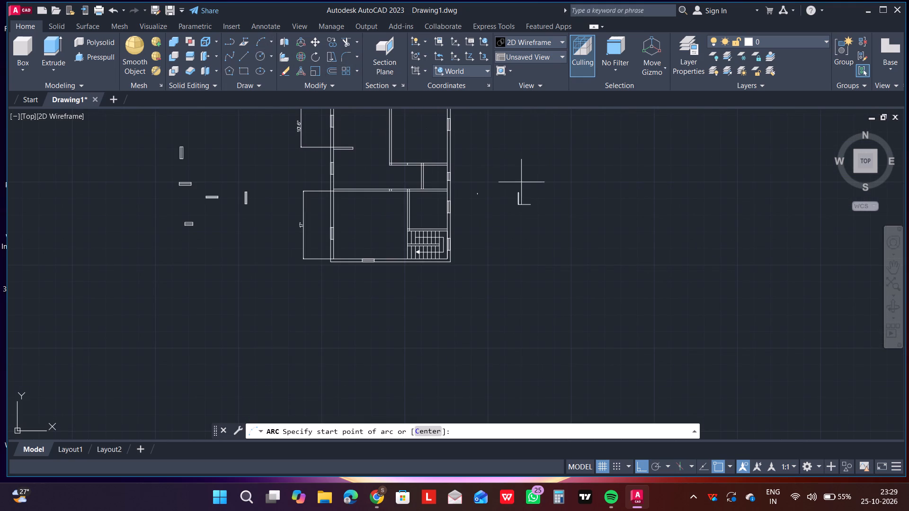
left_click(269, 42)
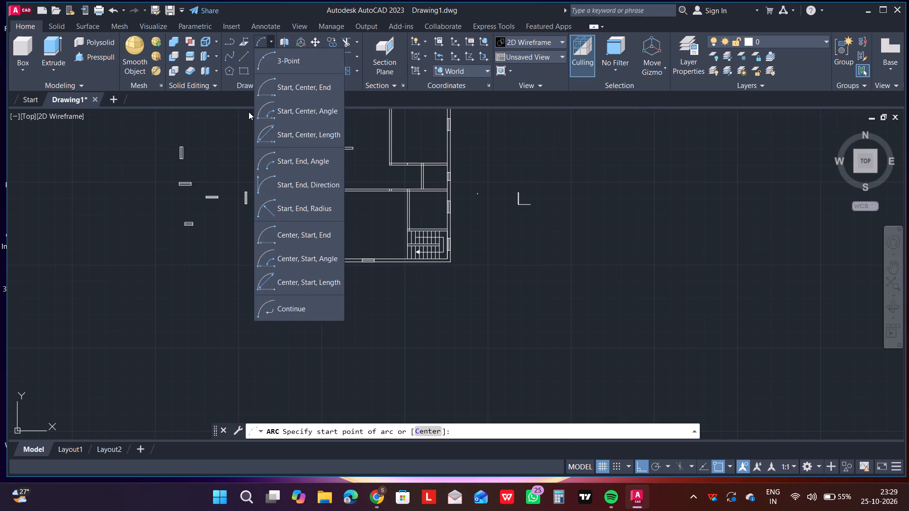
left_click(301, 184)
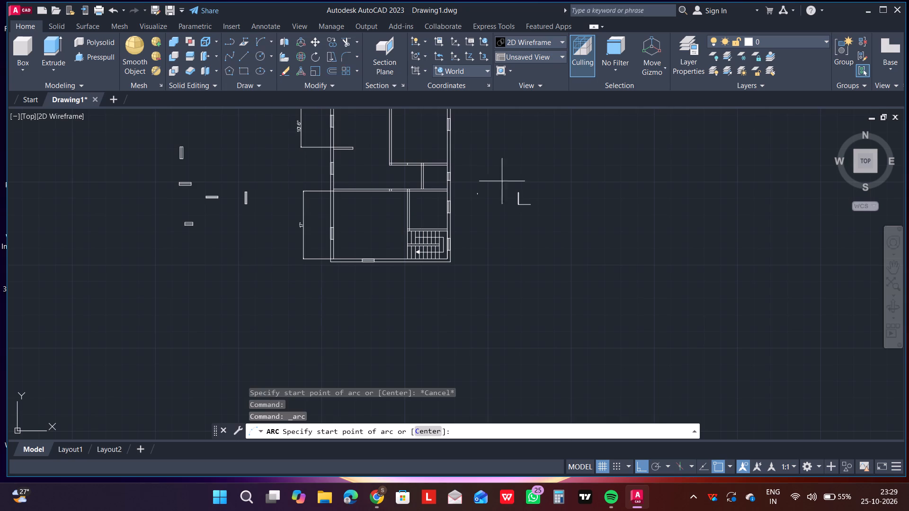
scroll(524, 192, "up", 6)
left_click(492, 200)
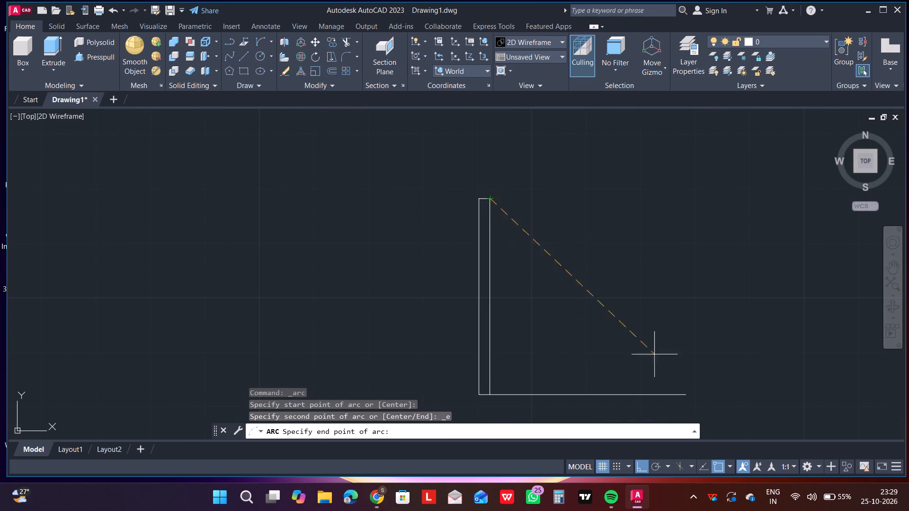
left_click(689, 396)
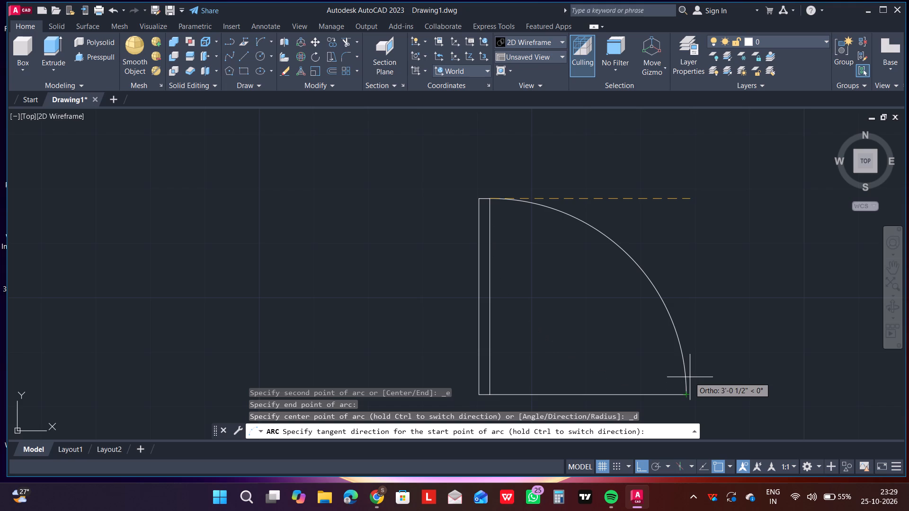
left_click(697, 365)
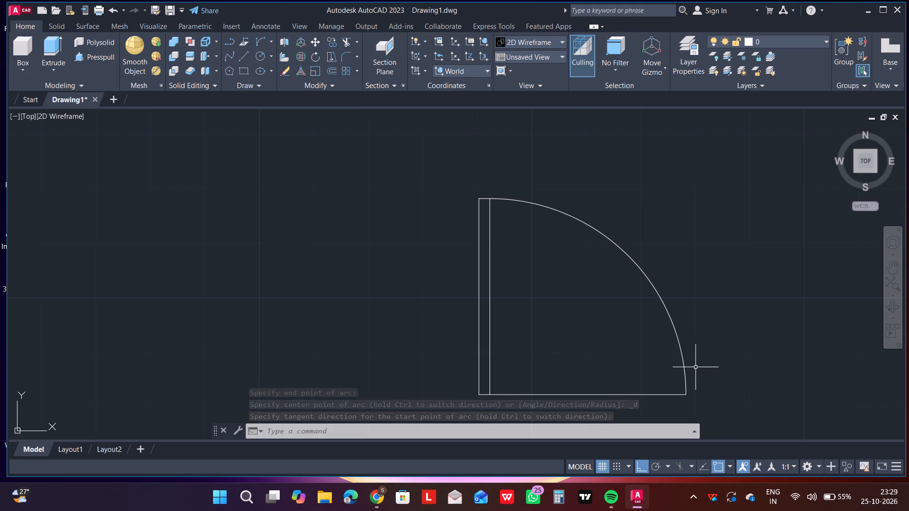
Scale the whole door symbol up freehand from its upper-left corner to roughly twice its size.
scroll(556, 290, "down", 5)
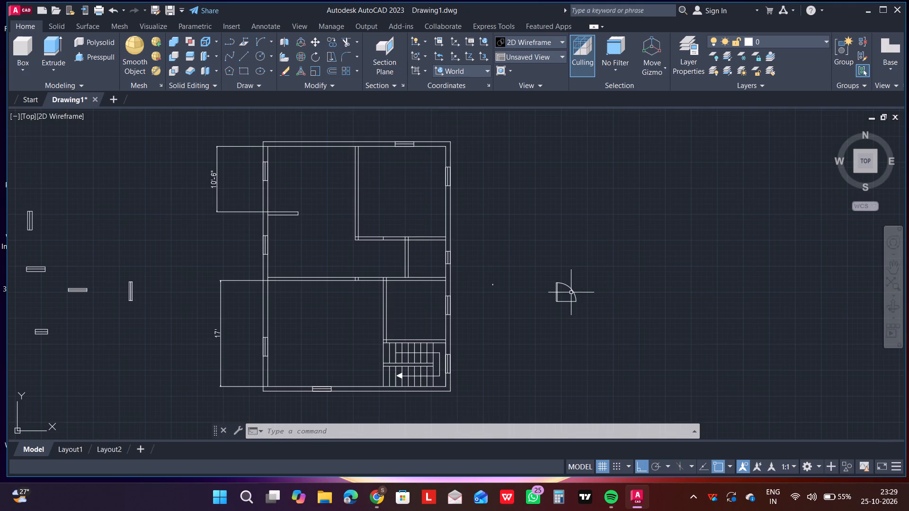
left_click(544, 270)
left_click(595, 327)
right_click(594, 327)
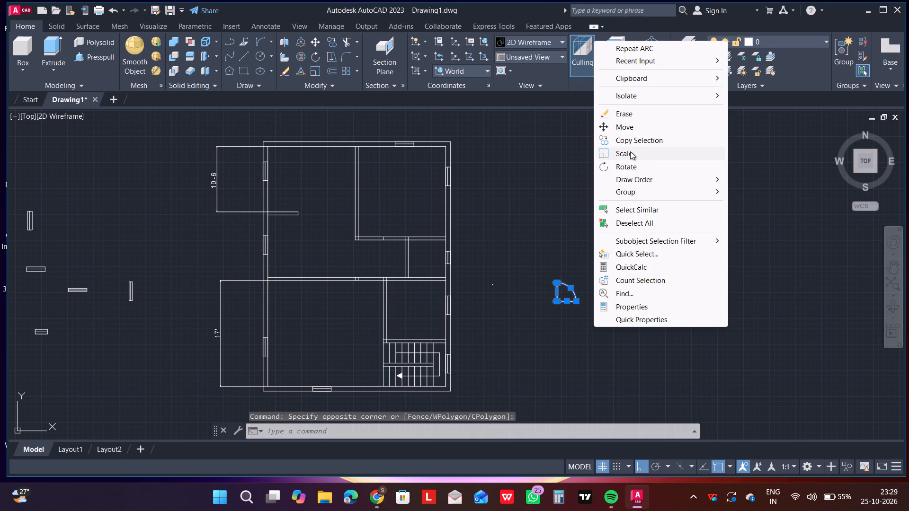
left_click(629, 154)
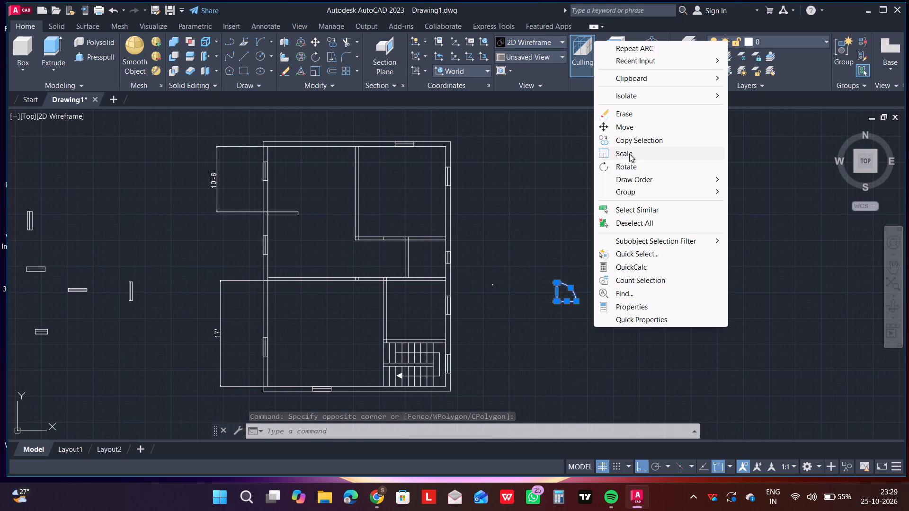
left_click(555, 285)
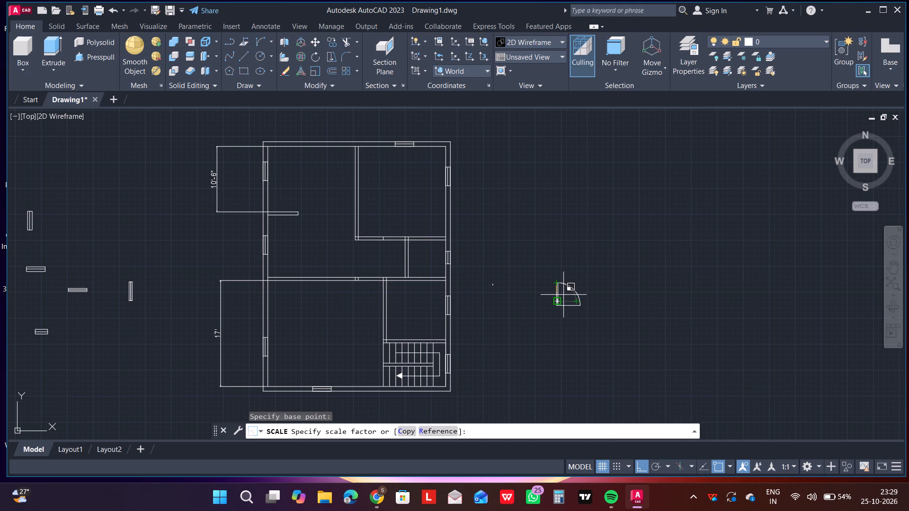
left_click(563, 295)
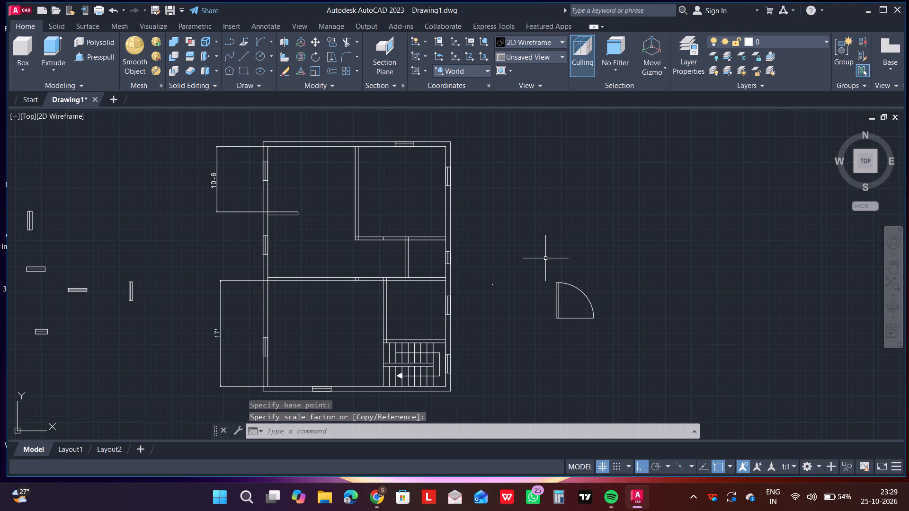
Scale the whole door symbol down freehand from its upper-left corner to slightly less than half its size.
left_click(546, 258)
left_click(619, 351)
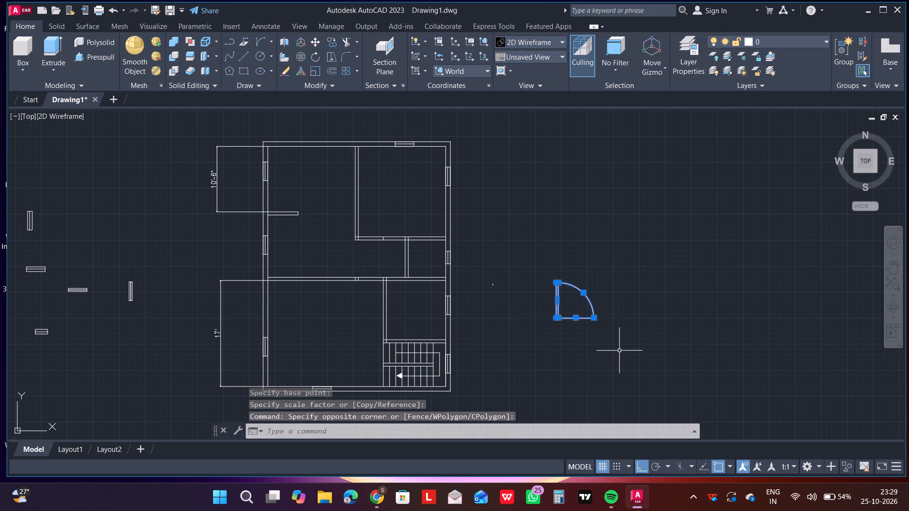
right_click(606, 356)
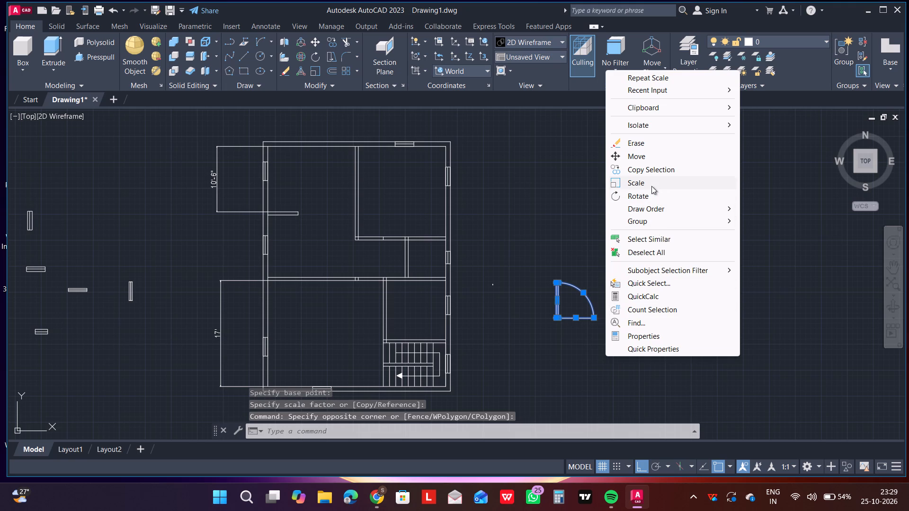
left_click(651, 186)
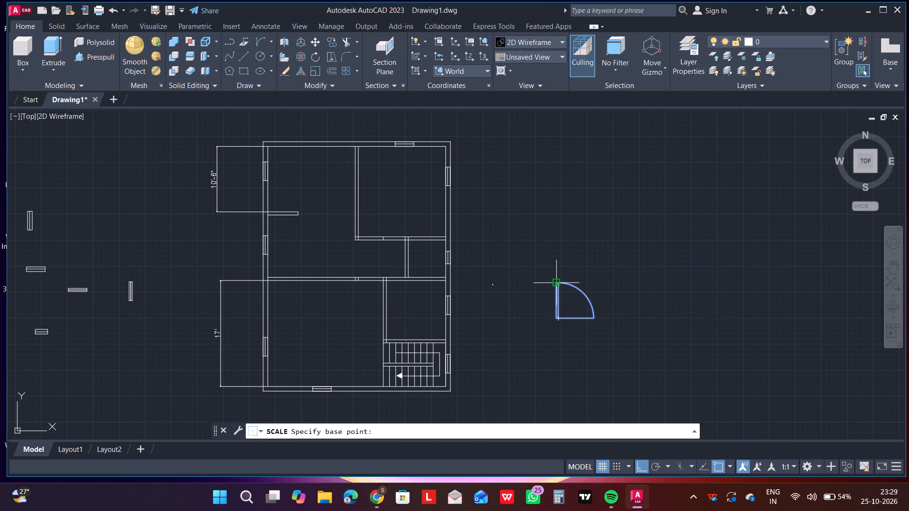
left_click(555, 283)
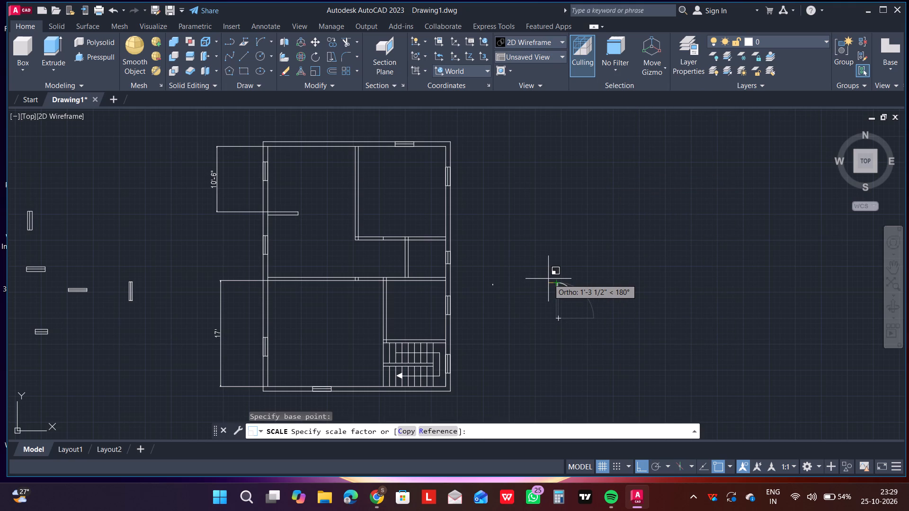
left_click(548, 279)
With Ortho off, copy the door symbol by its left edge onto the wall corner at the upper-right room's lower-left.
left_click_drag(532, 261, 544, 268)
left_click(611, 327)
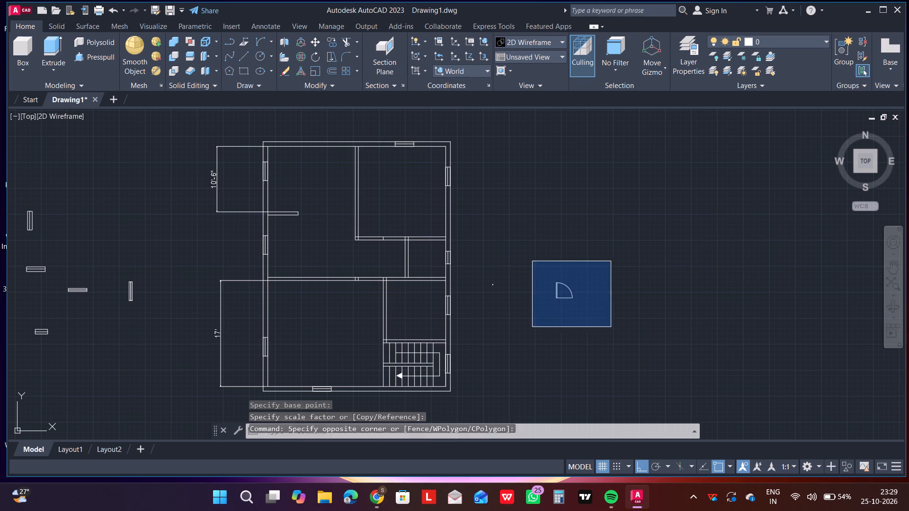
right_click(609, 328)
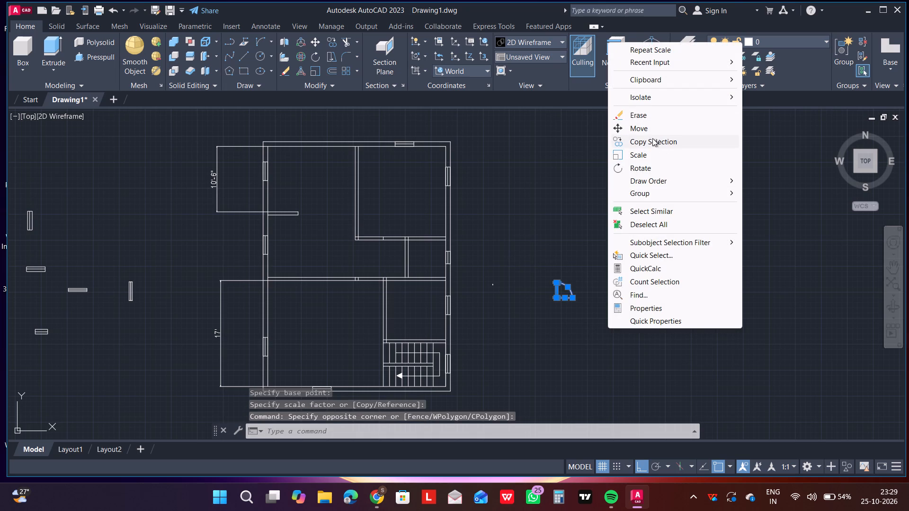
left_click(652, 144)
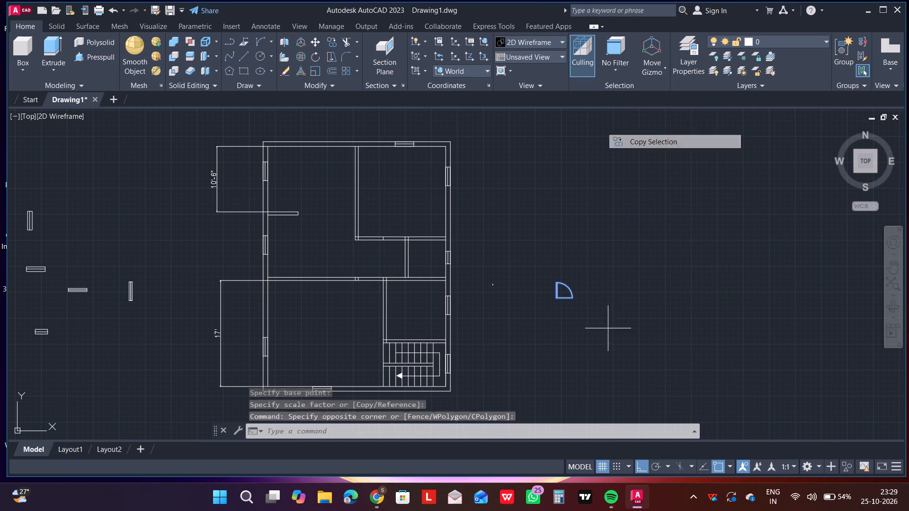
left_click(560, 291)
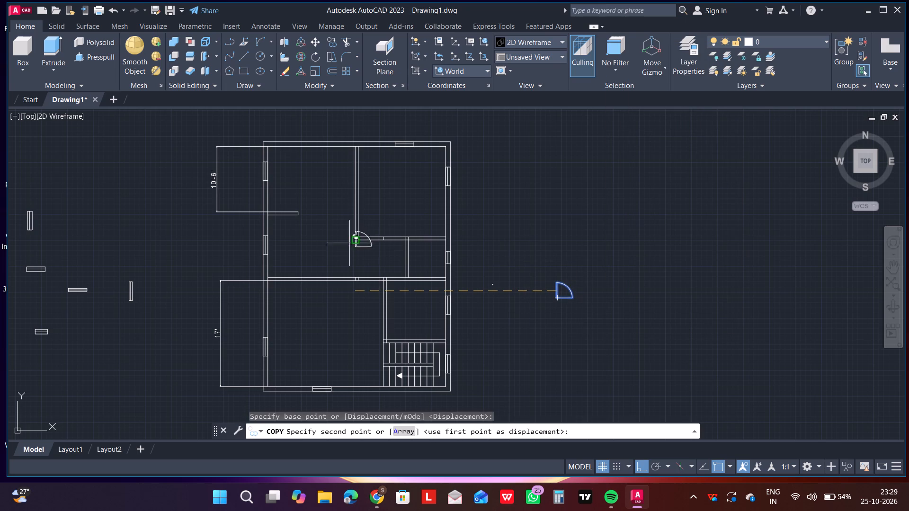
key("F8")
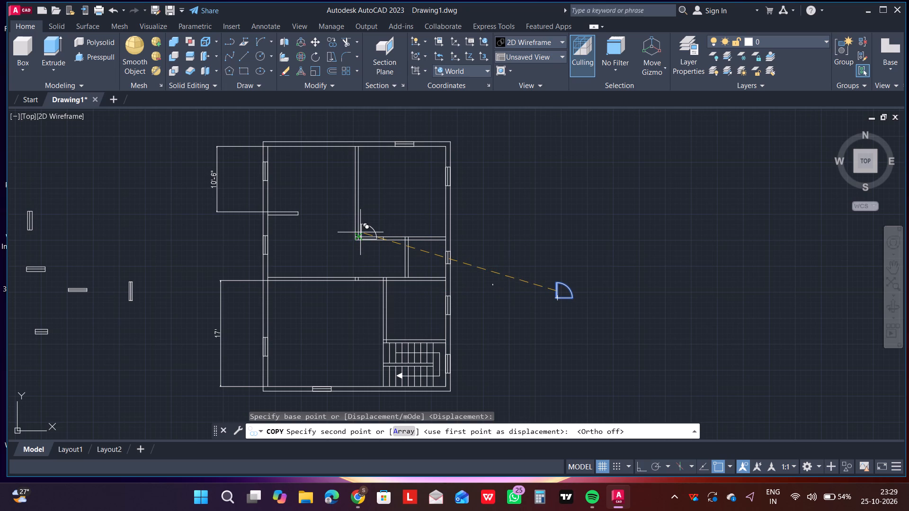
scroll(360, 233, "up", 2)
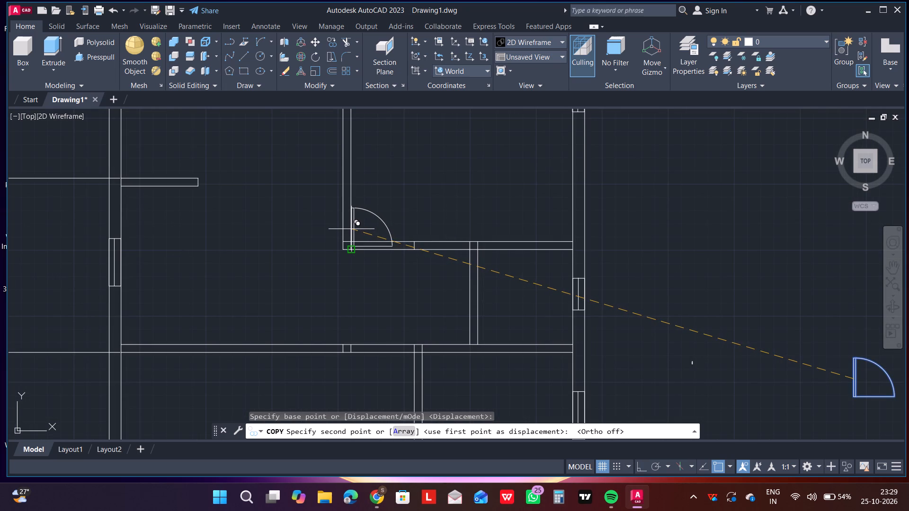
left_click(351, 229)
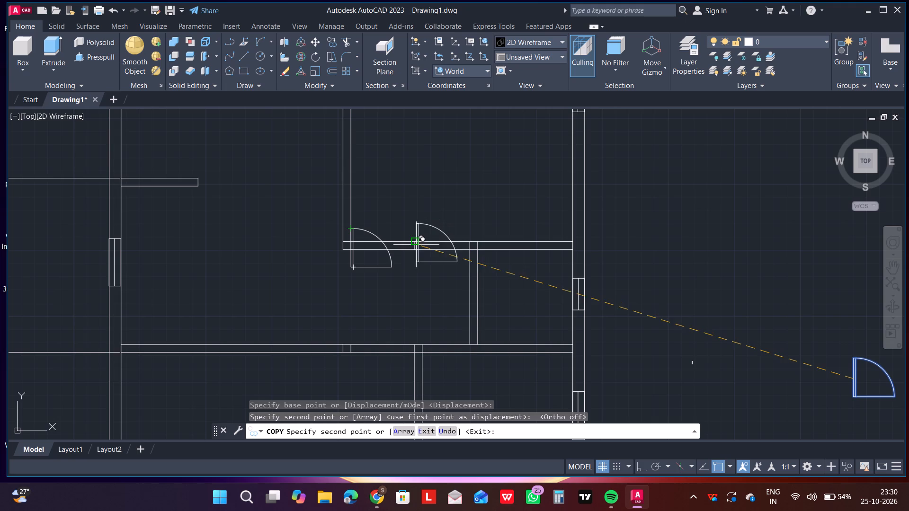
key("Escape")
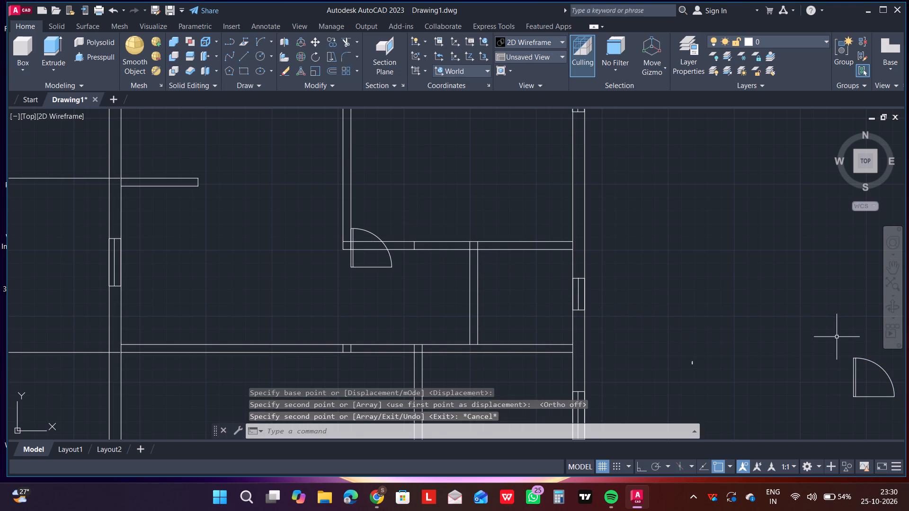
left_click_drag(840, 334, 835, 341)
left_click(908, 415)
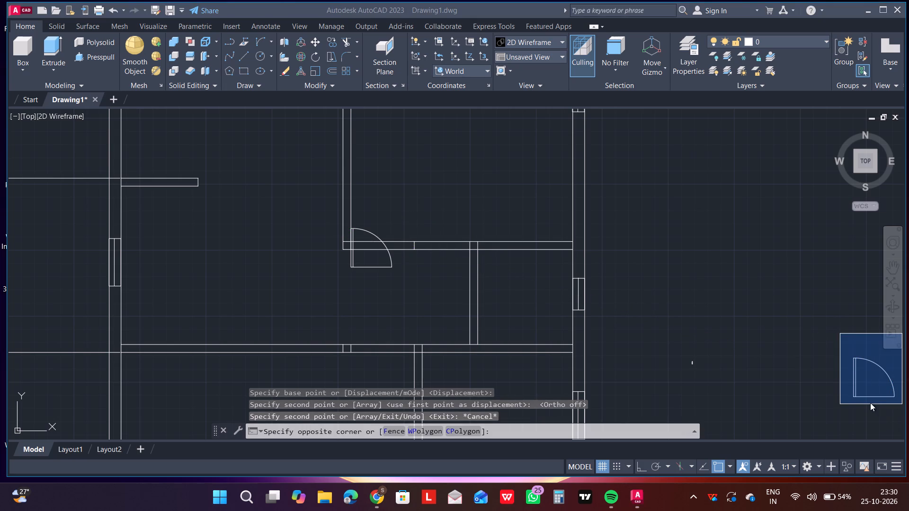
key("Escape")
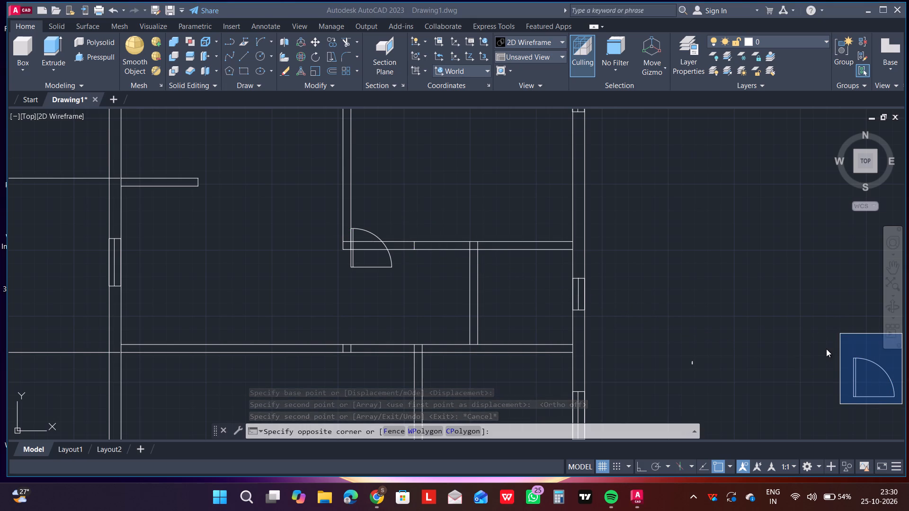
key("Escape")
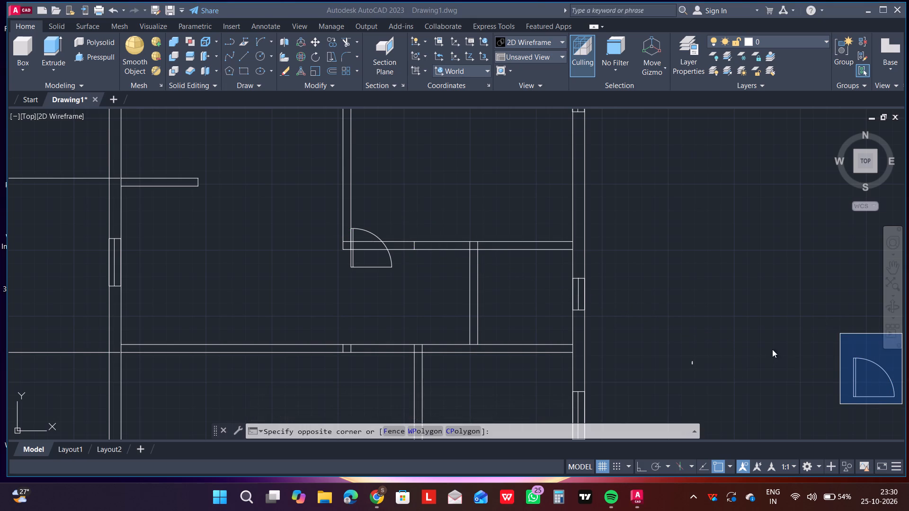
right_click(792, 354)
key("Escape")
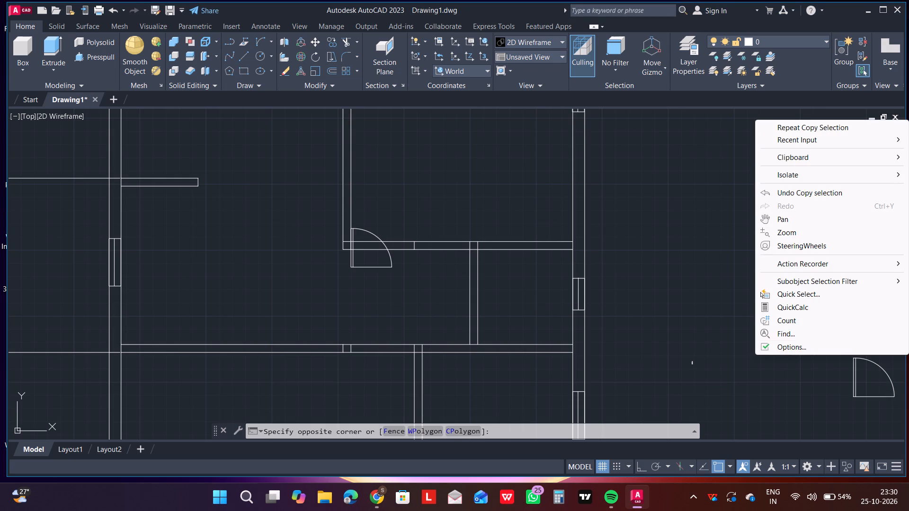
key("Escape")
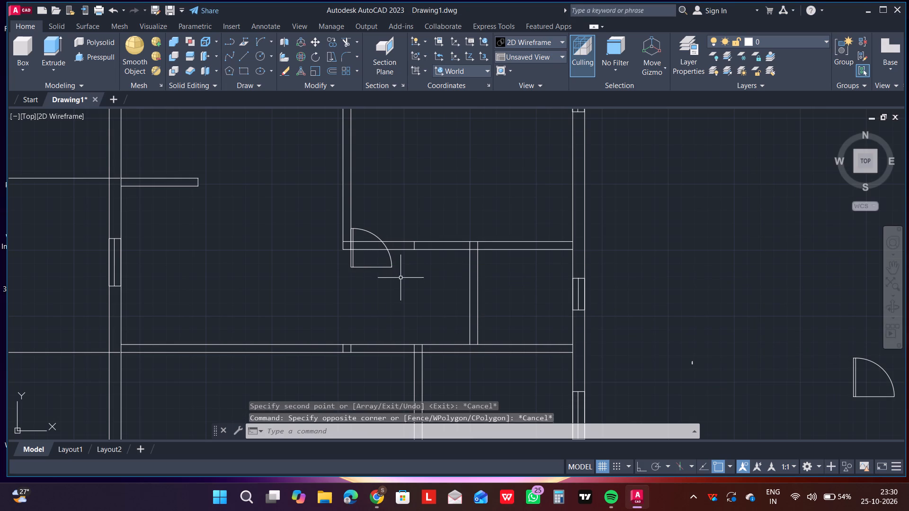
Delete the misplaced door symbol copy overlapping the wall corner at the upper-right room's lower-left.
left_click_drag(303, 218, 317, 221)
left_click(406, 288)
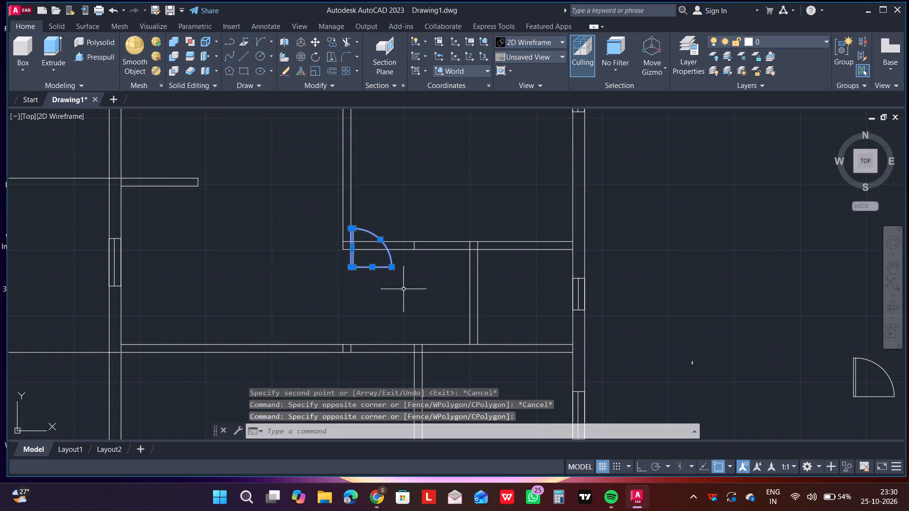
key("Delete")
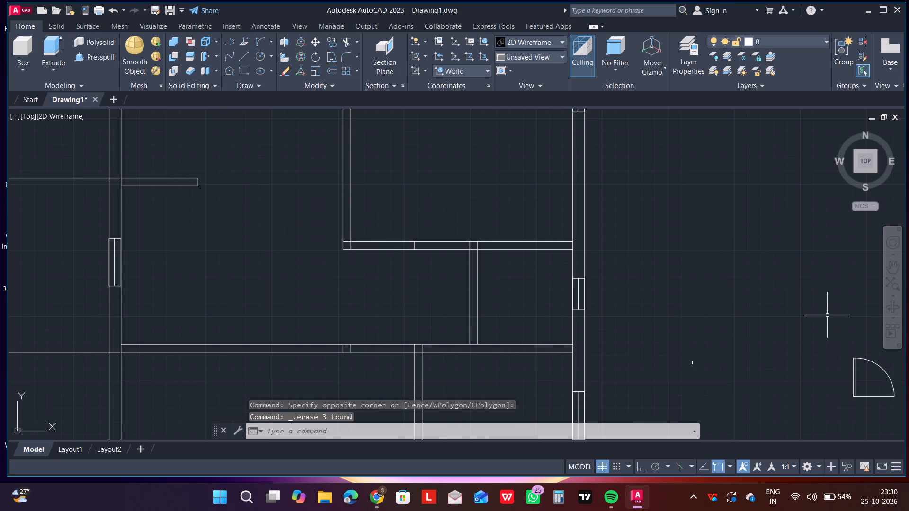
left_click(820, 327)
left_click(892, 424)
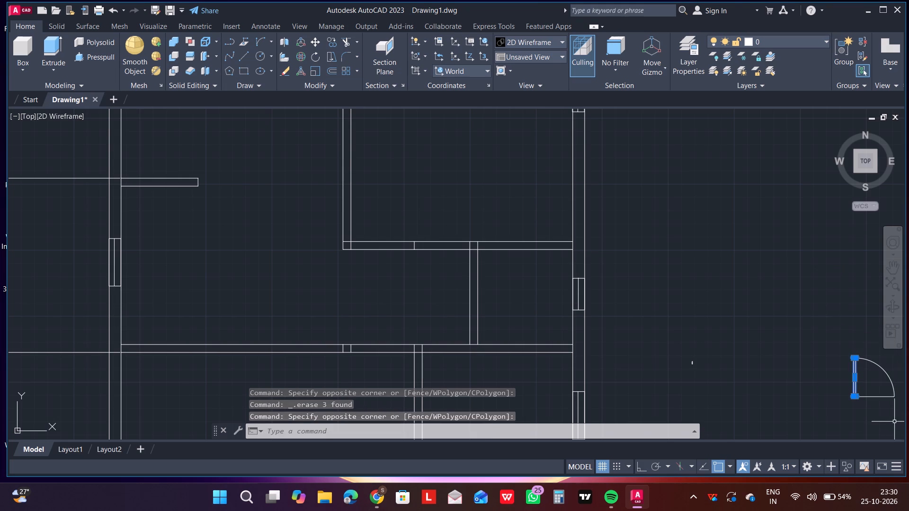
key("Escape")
Copy the door symbol from outside the plan into the upper-right room's inner lower-left corner, resting on the wall line.
left_click_drag(812, 335, 823, 345)
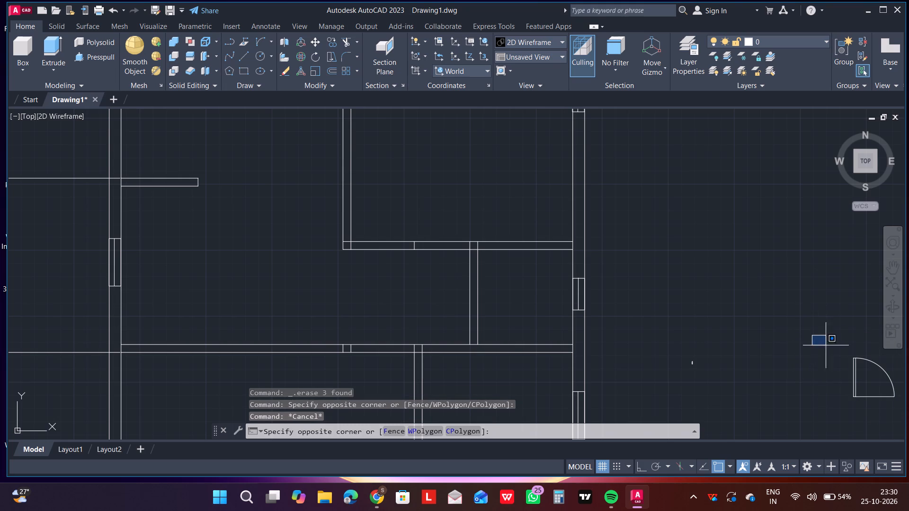
left_click(902, 401)
right_click(887, 393)
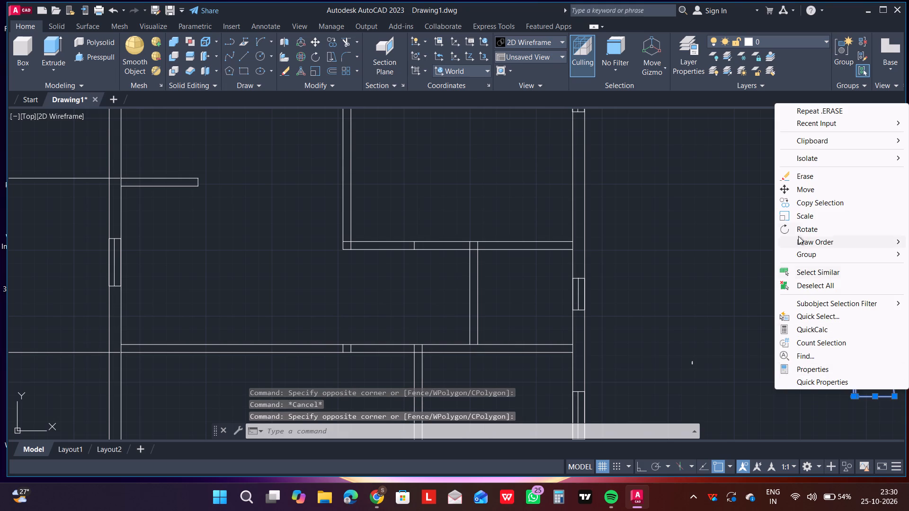
left_click(820, 203)
left_click(868, 380)
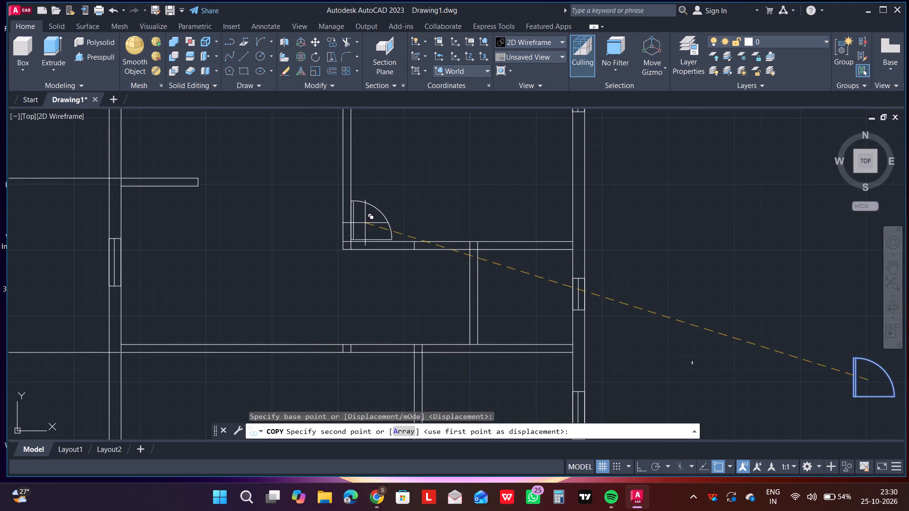
scroll(366, 224, "up", 2)
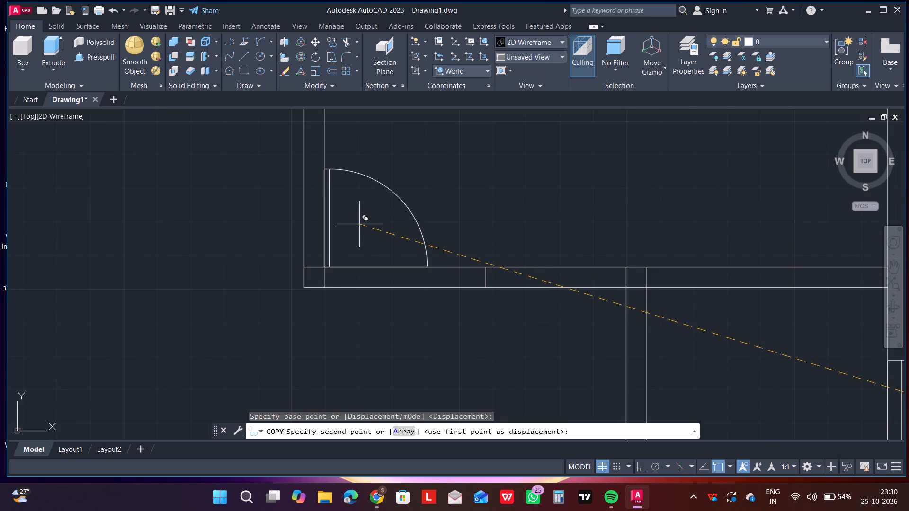
left_click(359, 224)
scroll(425, 222, "down", 2)
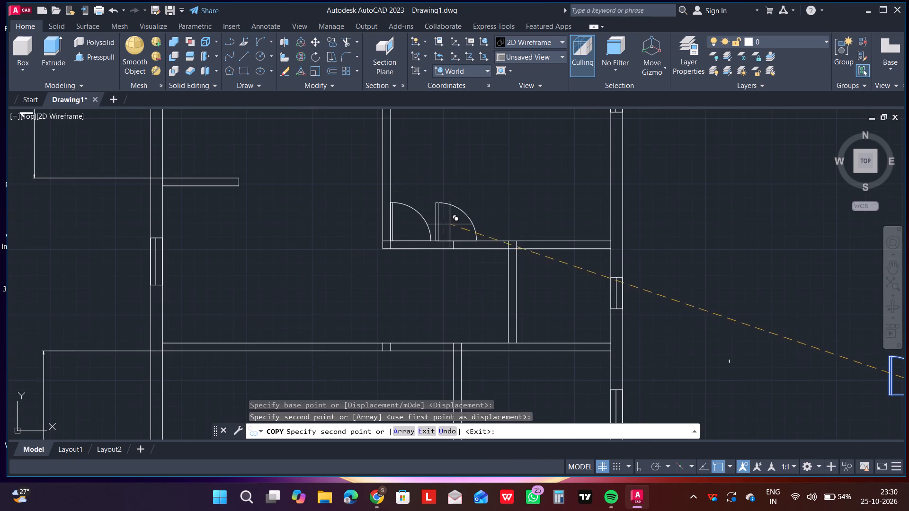
scroll(480, 218, "down", 1)
key("Escape")
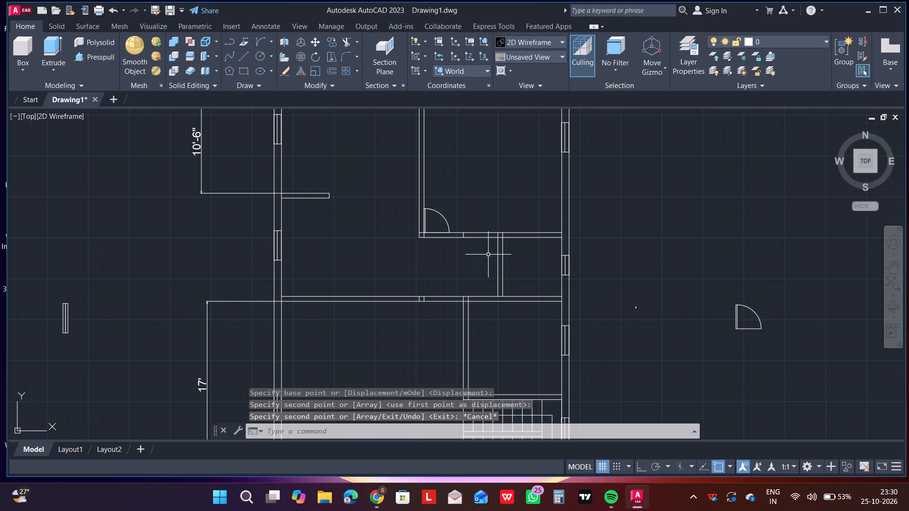
Make two spare copies of the outside door symbol, one directly above it and one farther to its upper right.
scroll(457, 273, "down", 1)
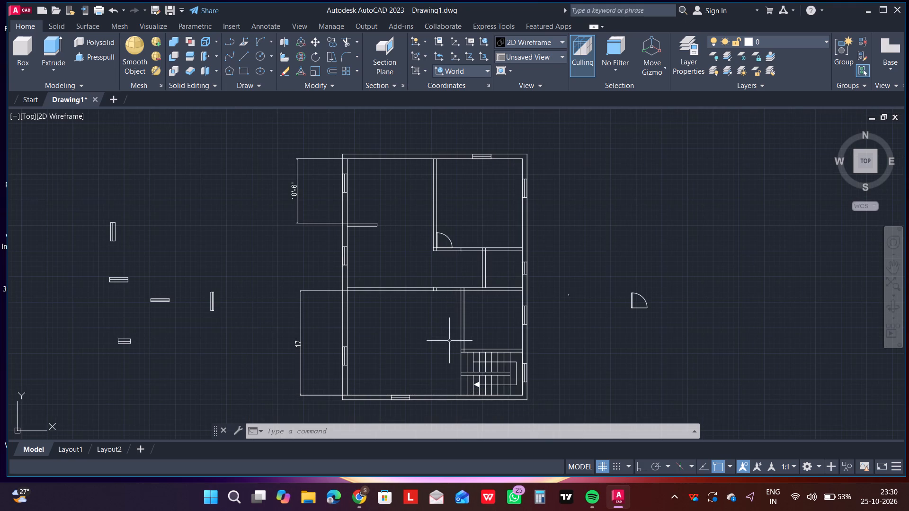
left_click(613, 275)
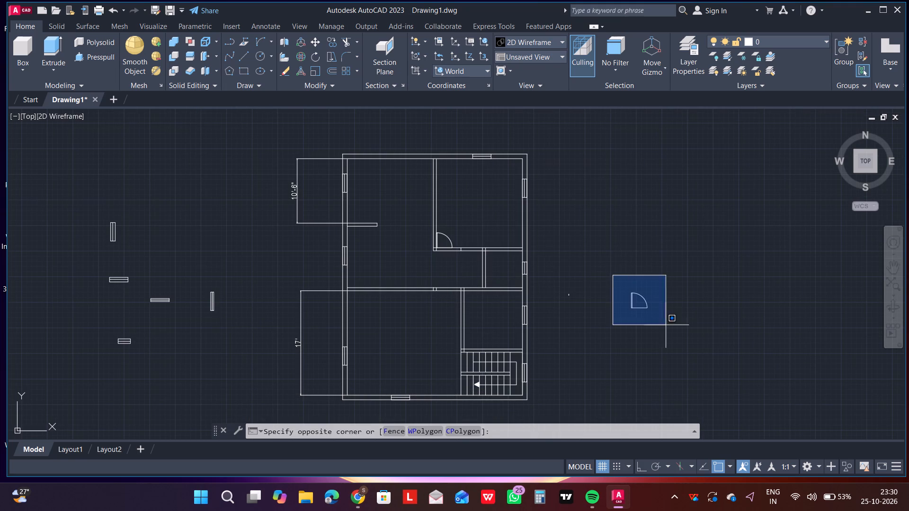
left_click(687, 357)
right_click(635, 344)
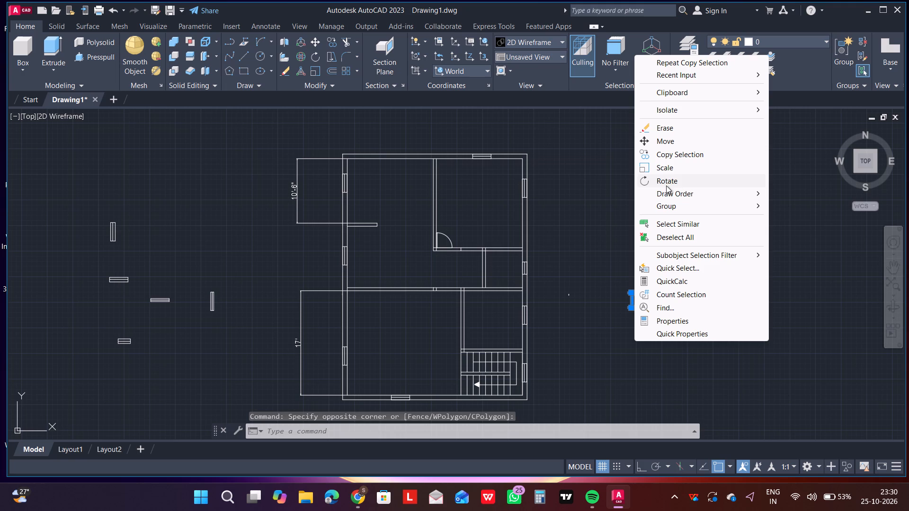
left_click(673, 154)
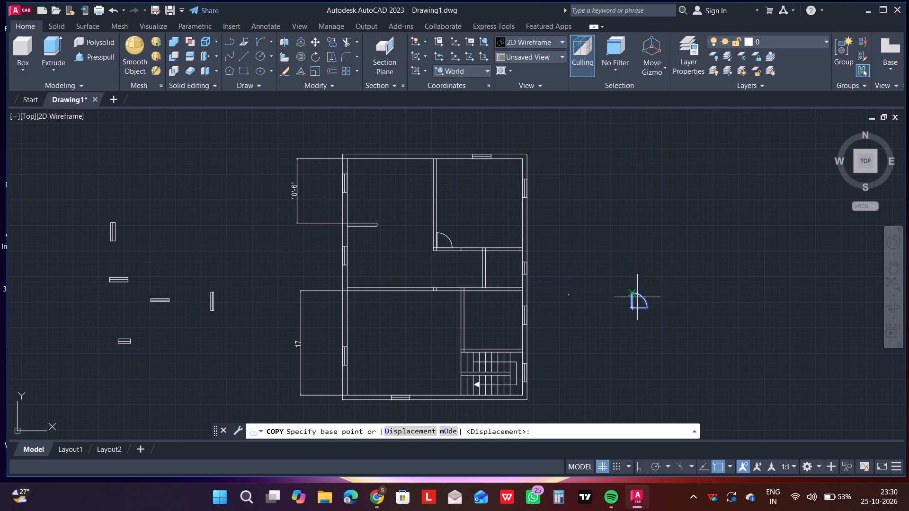
left_click(637, 297)
left_click(632, 213)
left_click(727, 239)
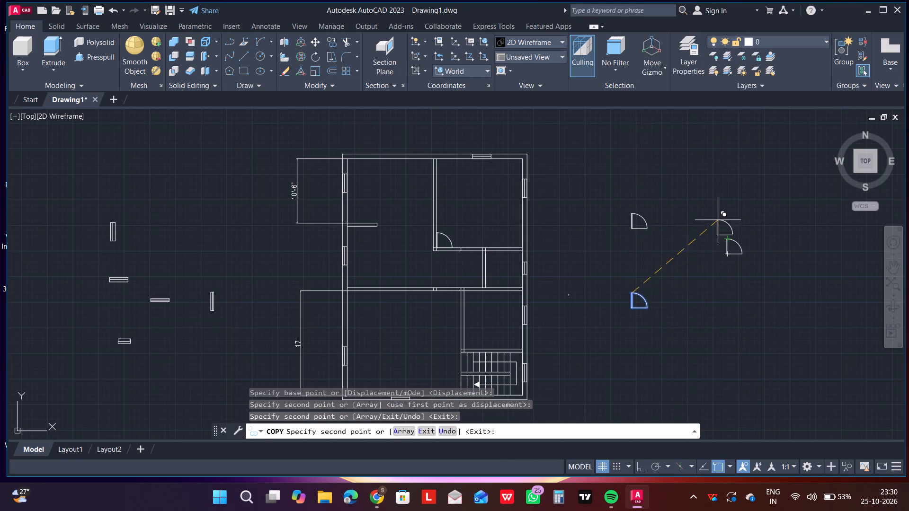
key("Escape")
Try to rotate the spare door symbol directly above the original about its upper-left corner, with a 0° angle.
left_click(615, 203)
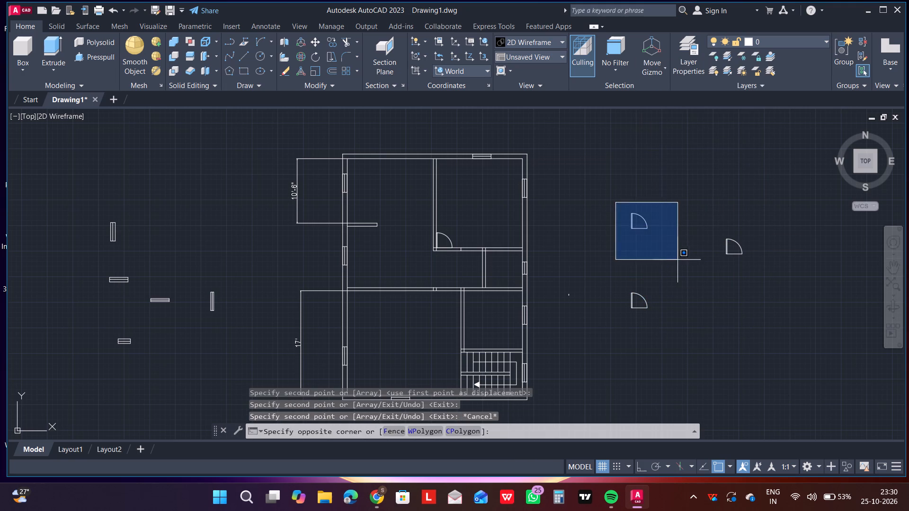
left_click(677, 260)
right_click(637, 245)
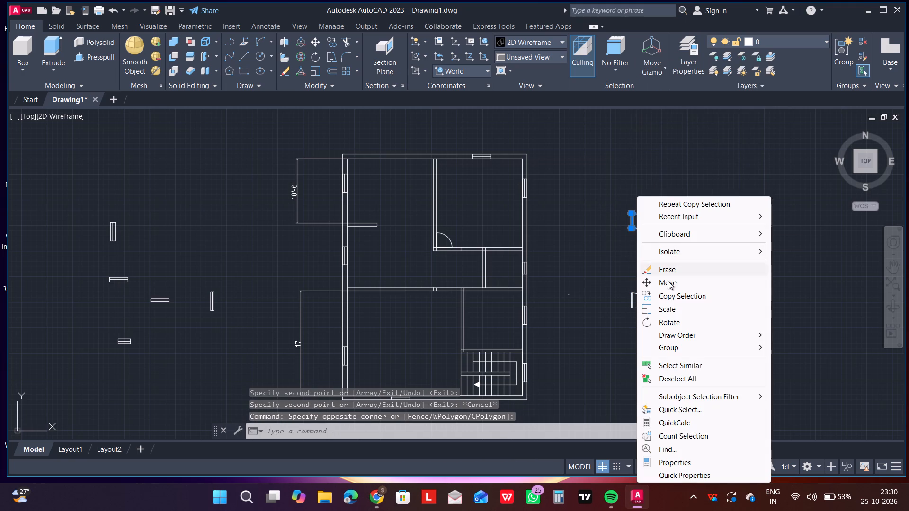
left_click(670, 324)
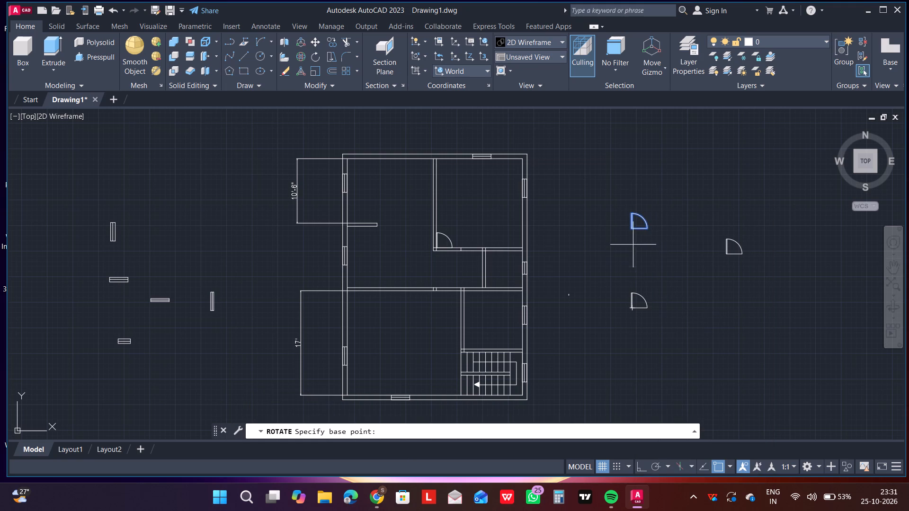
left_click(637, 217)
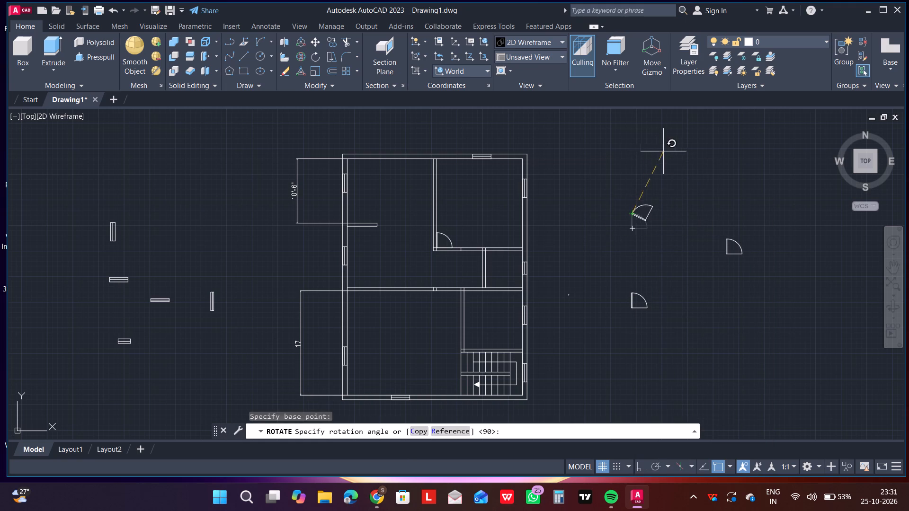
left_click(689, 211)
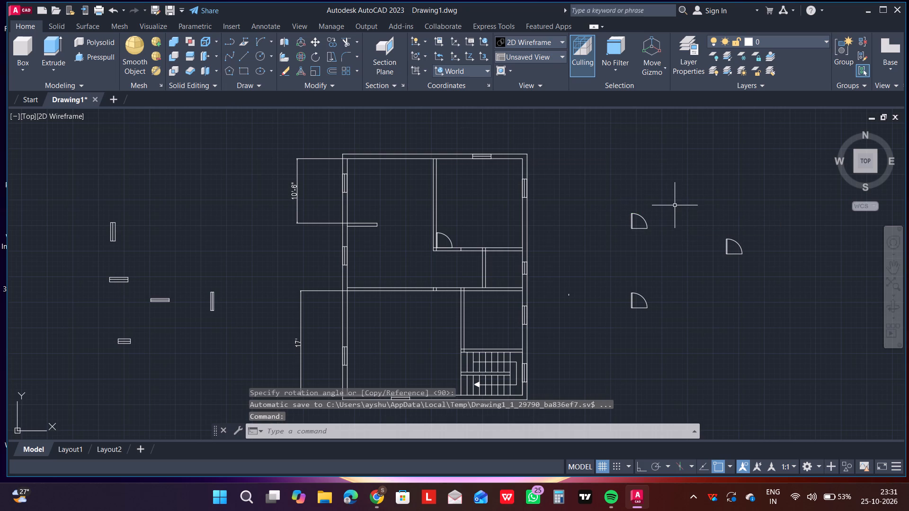
Rotate the spare door symbol above the original by 270° about its upper-left corner.
left_click(618, 206)
left_click_drag(670, 235, 668, 240)
right_click(668, 241)
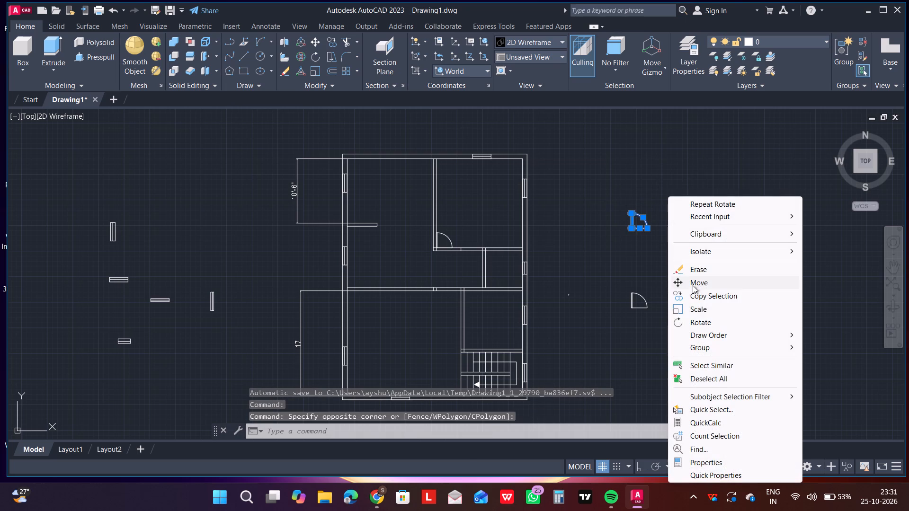
left_click(695, 319)
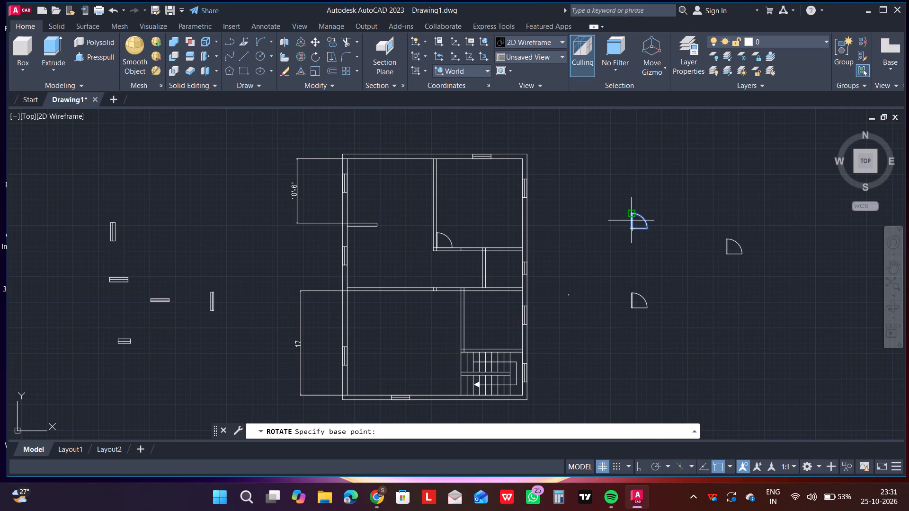
left_click(629, 211)
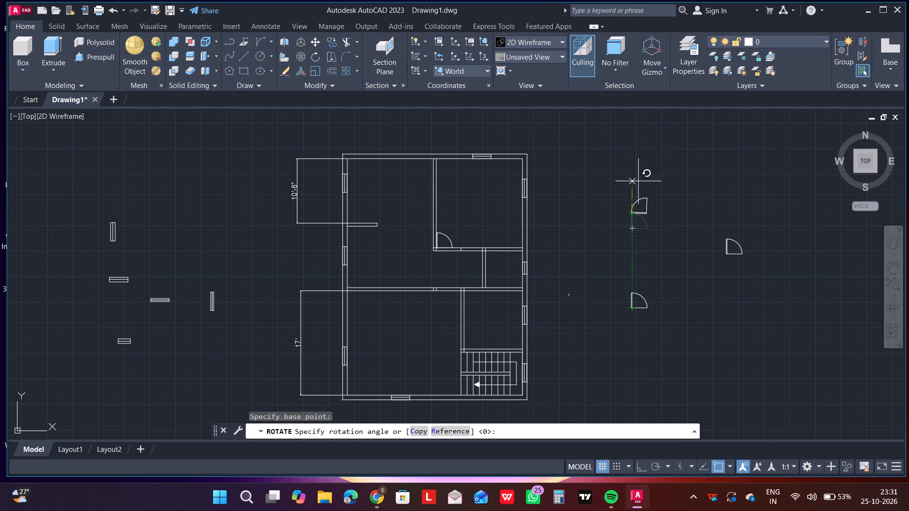
left_click(628, 260)
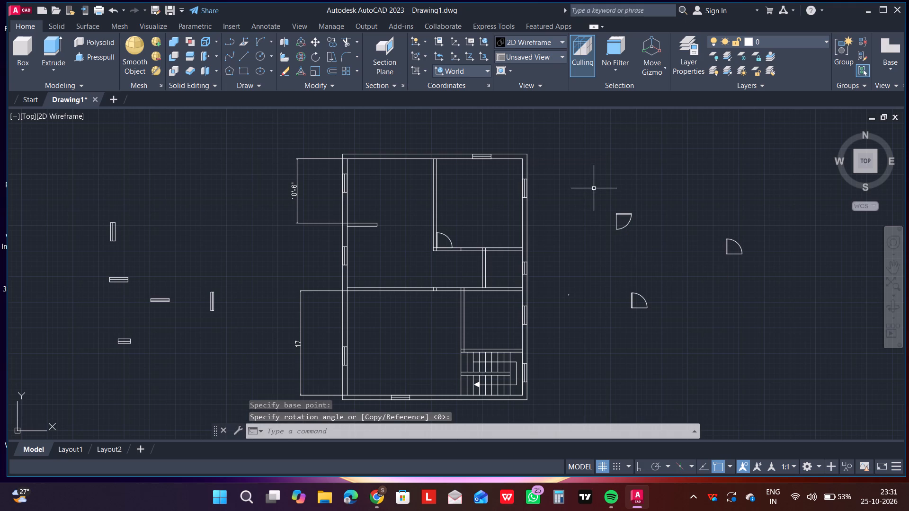
Copy the rotated door symbol by its upper-left corner to a spot just to its right and slightly higher.
left_click_drag(595, 205, 604, 213)
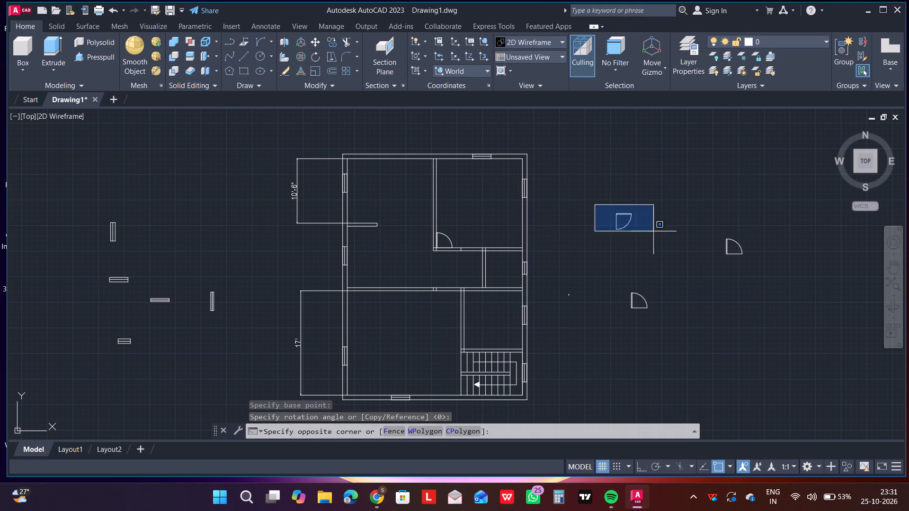
left_click(659, 248)
right_click(659, 249)
left_click(703, 295)
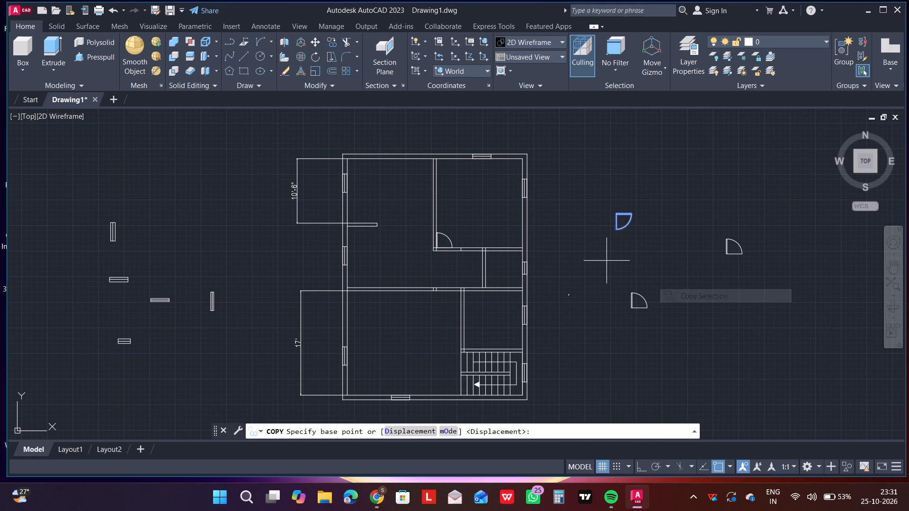
left_click(614, 217)
left_click(652, 208)
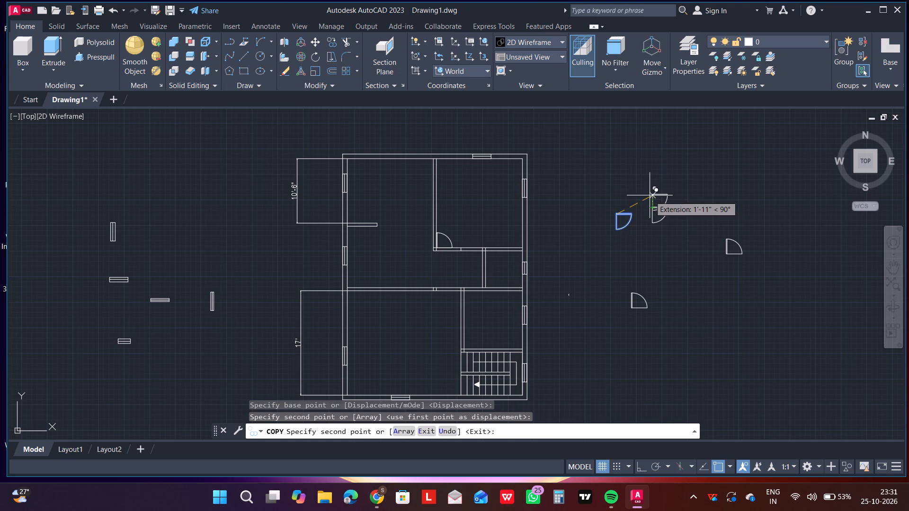
key("Escape")
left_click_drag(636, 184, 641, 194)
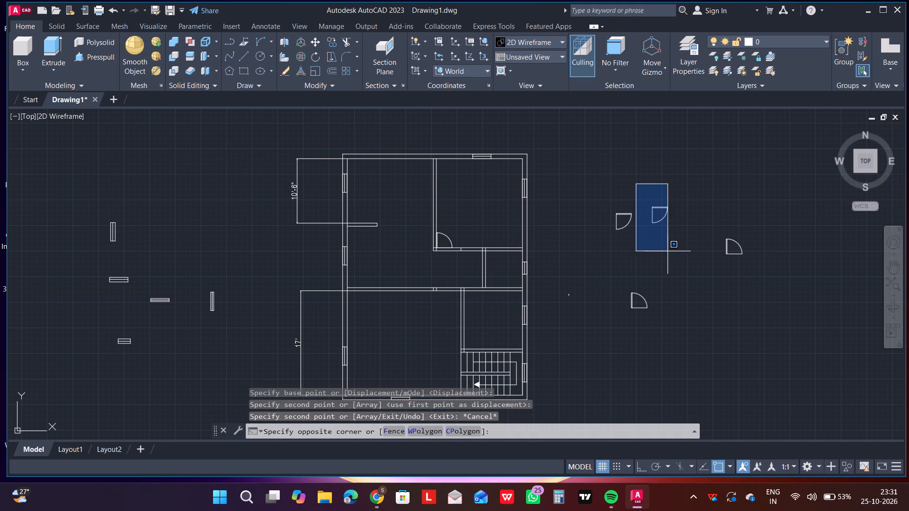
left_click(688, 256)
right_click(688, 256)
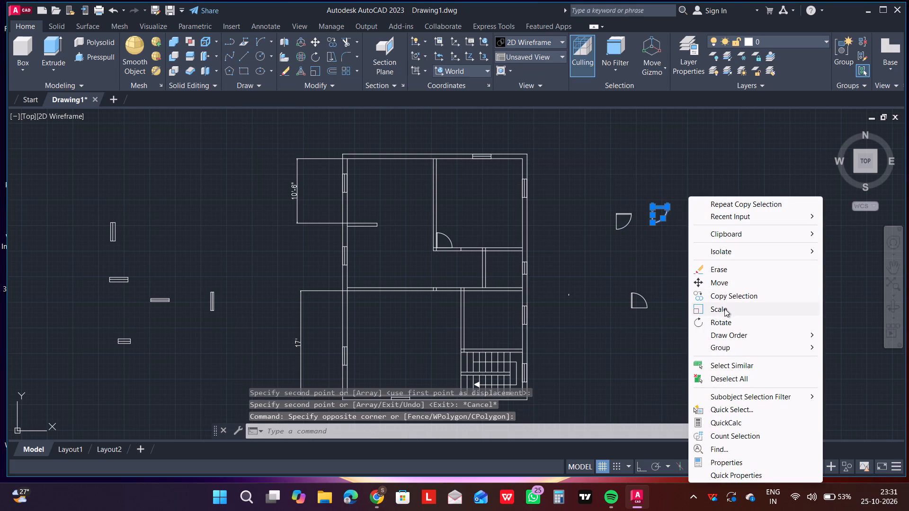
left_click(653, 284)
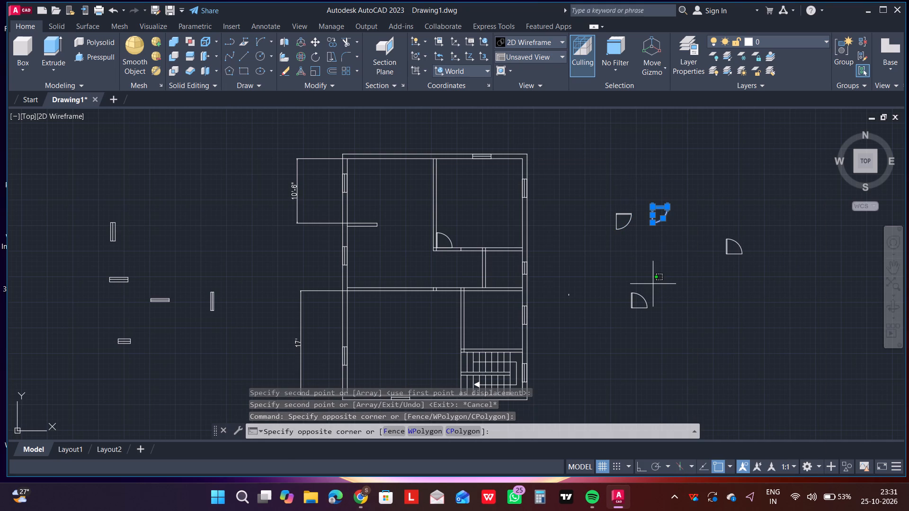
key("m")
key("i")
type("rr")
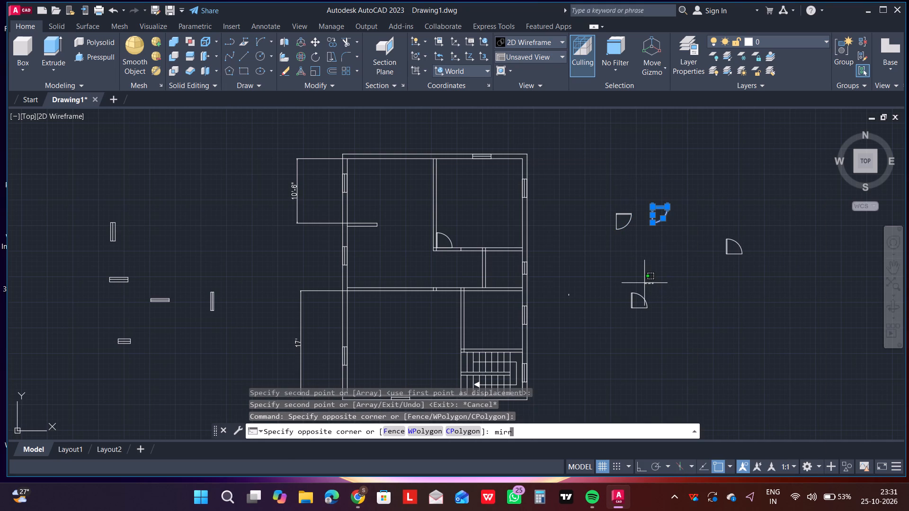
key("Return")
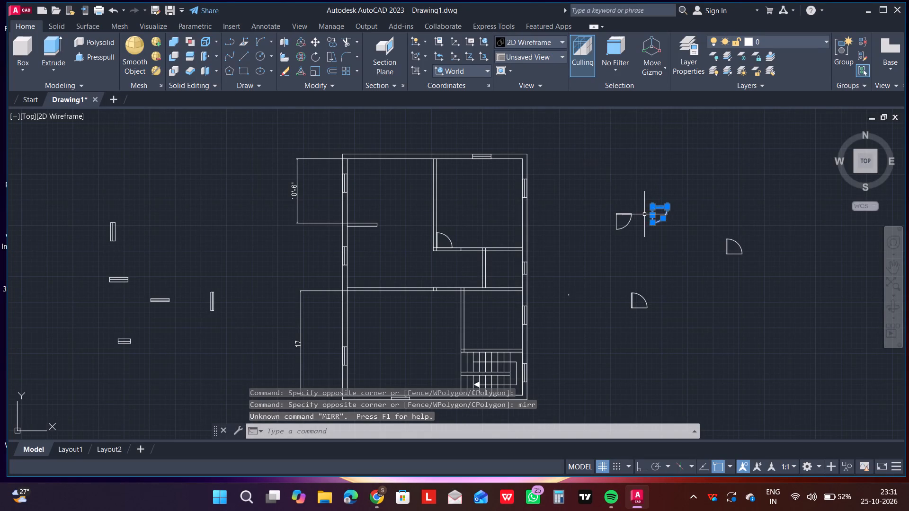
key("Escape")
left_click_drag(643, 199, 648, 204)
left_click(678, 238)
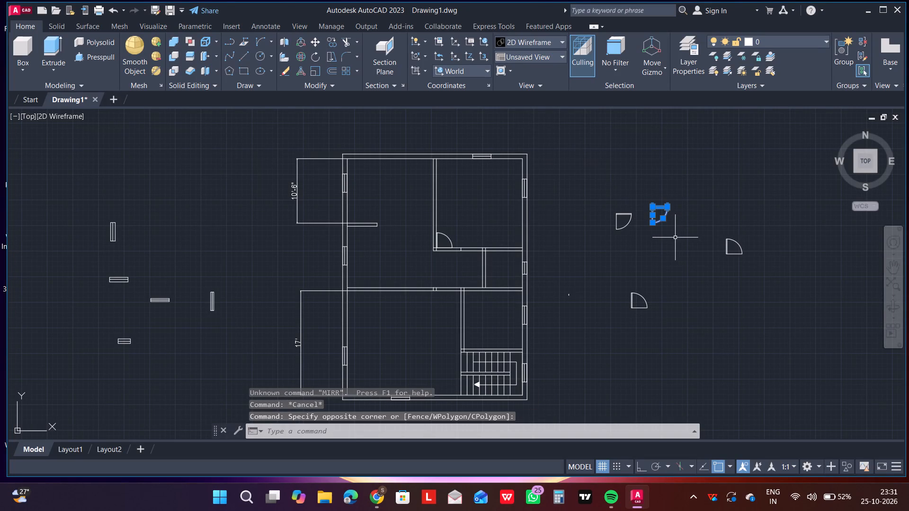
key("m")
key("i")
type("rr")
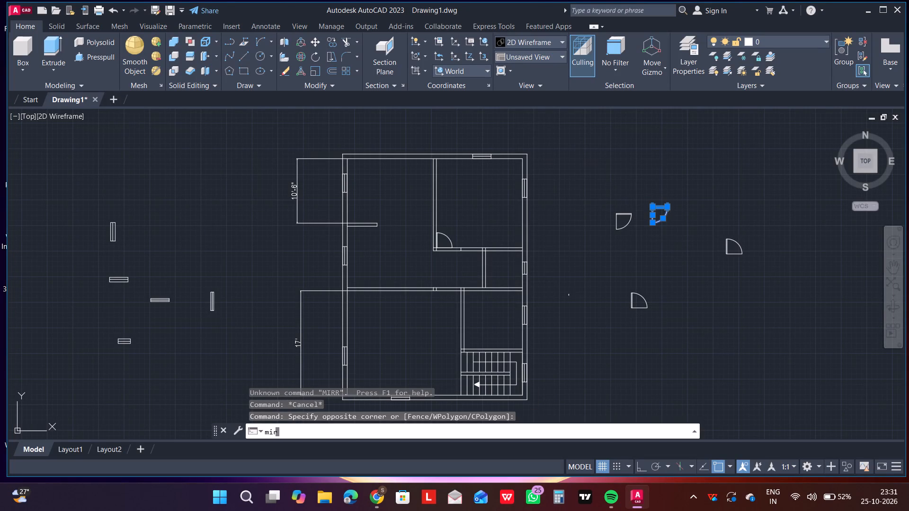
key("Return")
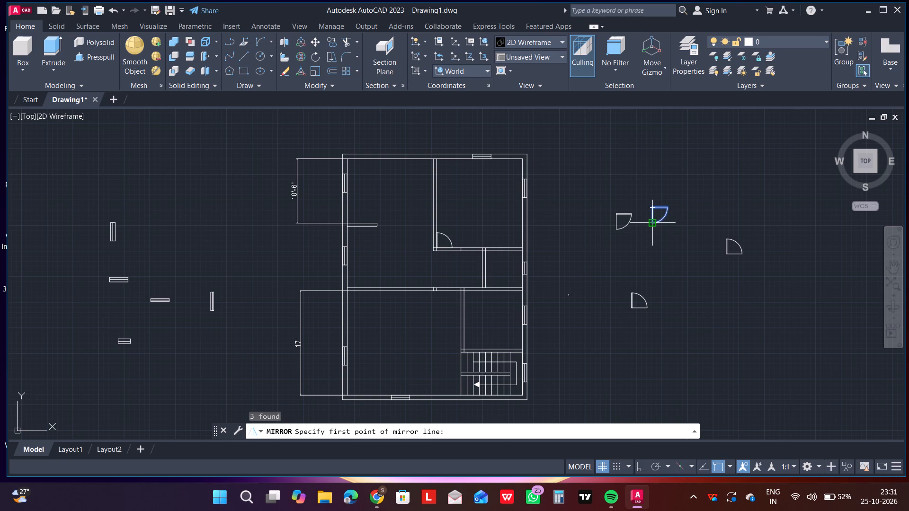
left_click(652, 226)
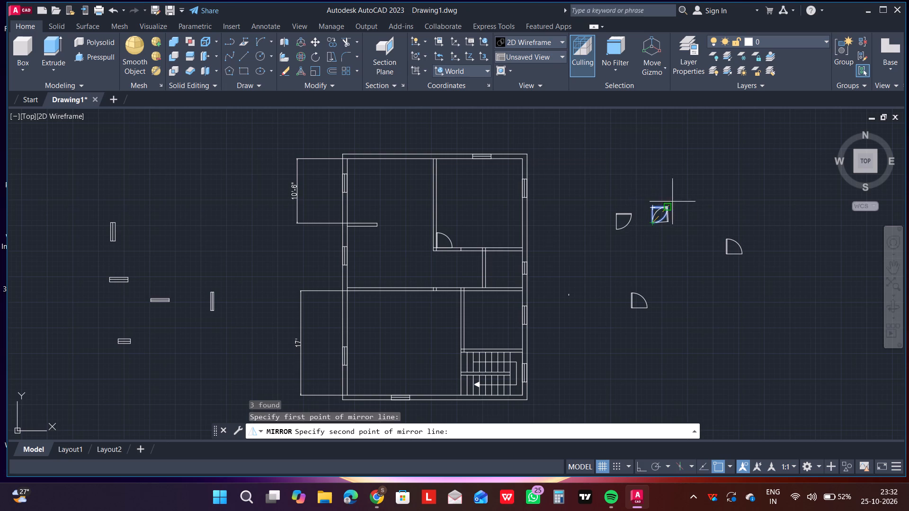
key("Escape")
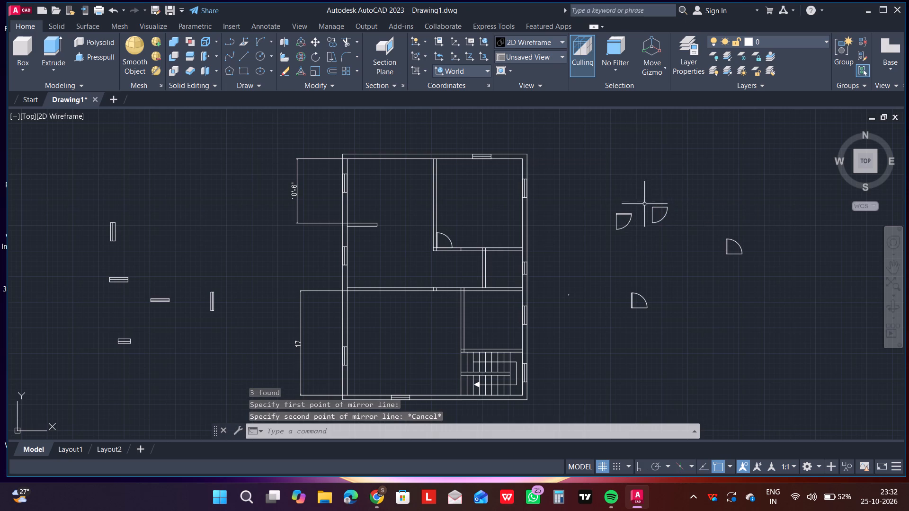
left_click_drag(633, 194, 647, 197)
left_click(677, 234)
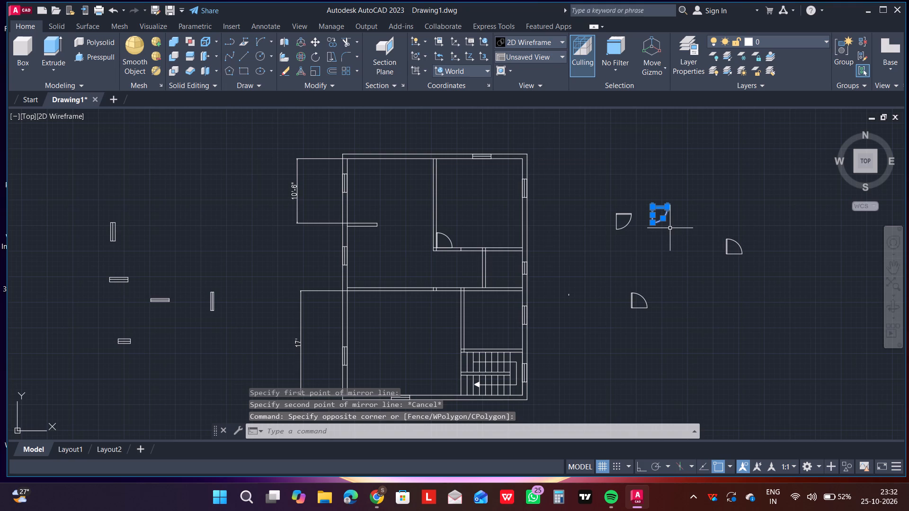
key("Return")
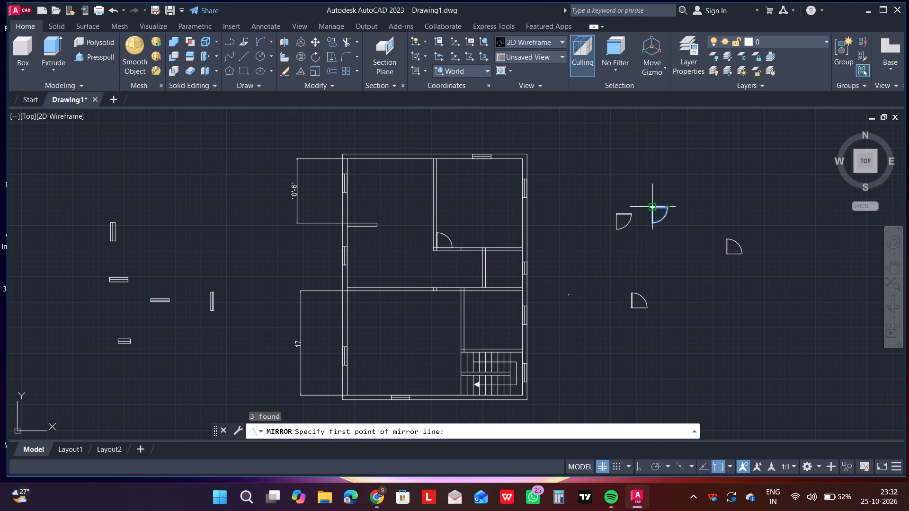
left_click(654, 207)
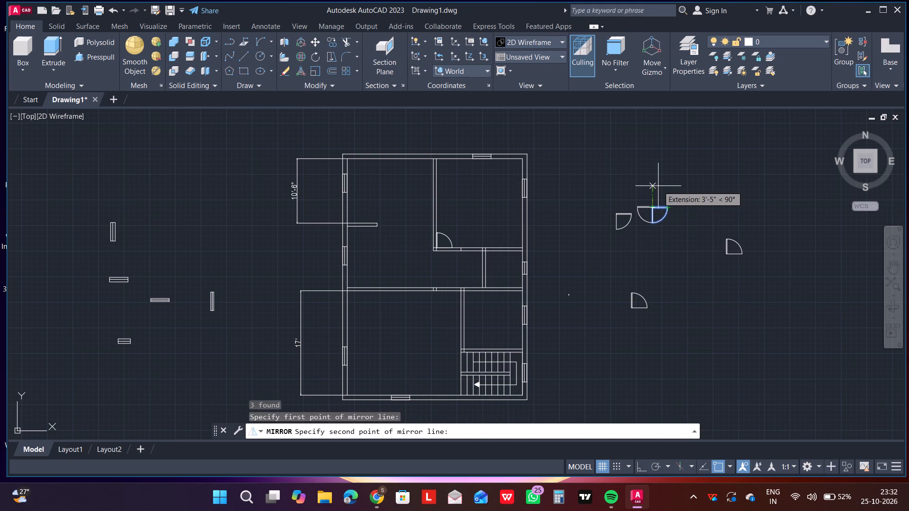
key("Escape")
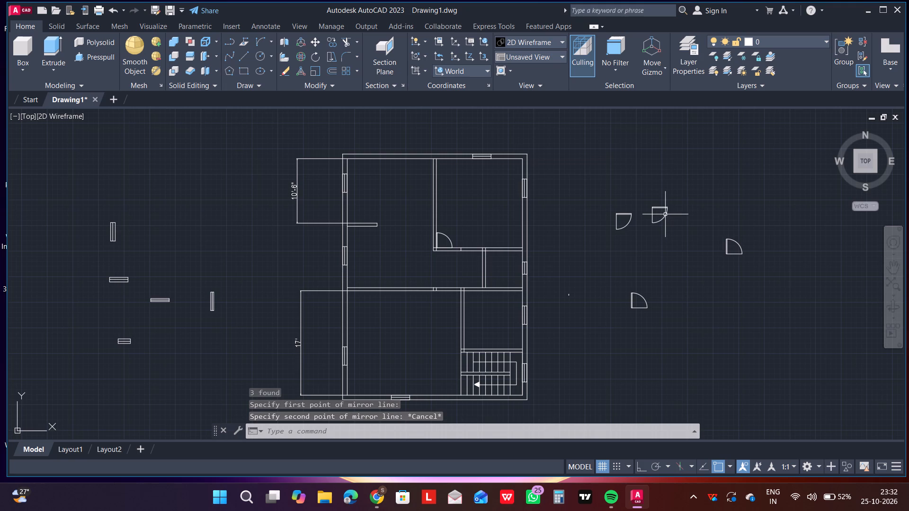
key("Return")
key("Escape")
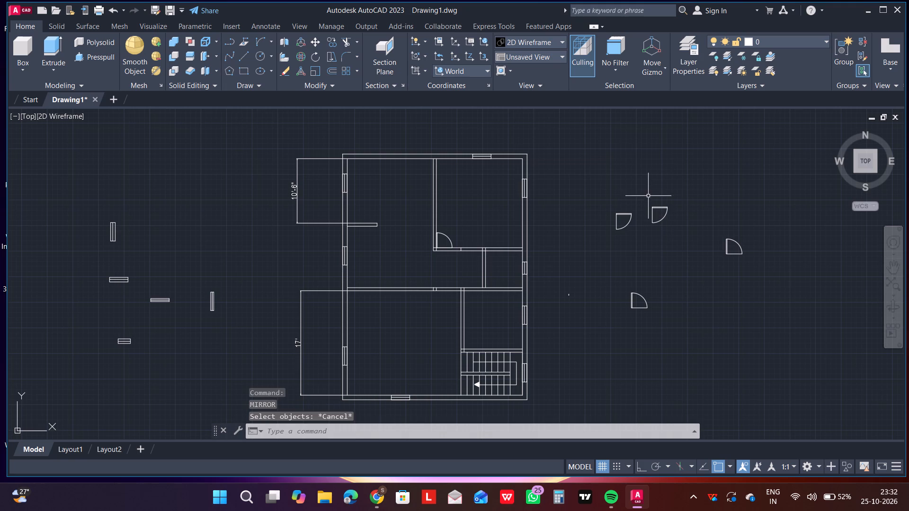
Mirror the newest rotated door copy about a vertical line through its upper-right corner, keeping the source, to form a double door.
left_click_drag(648, 196, 648, 201)
left_click(681, 240)
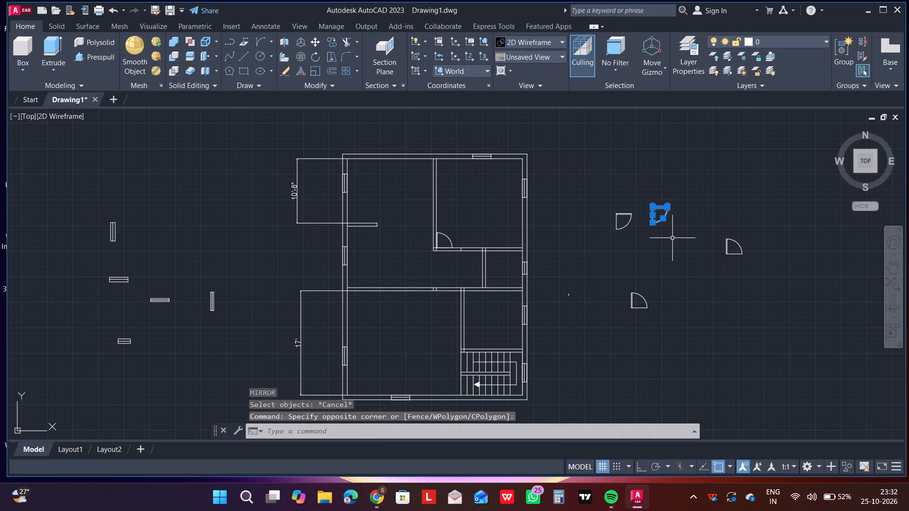
key("Return")
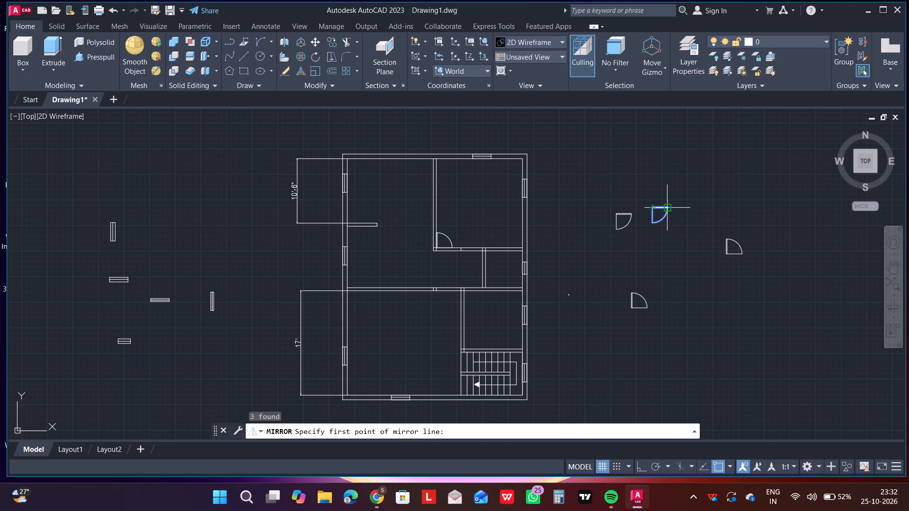
left_click(666, 211)
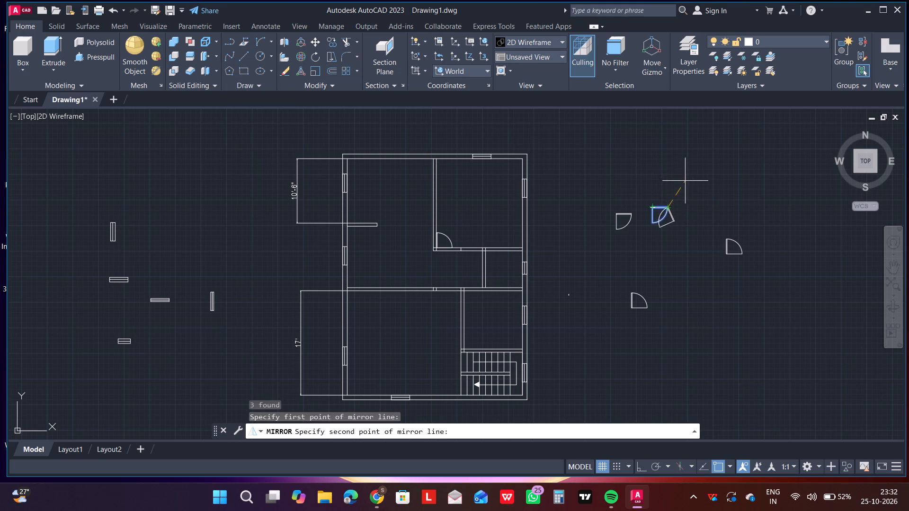
left_click(672, 175)
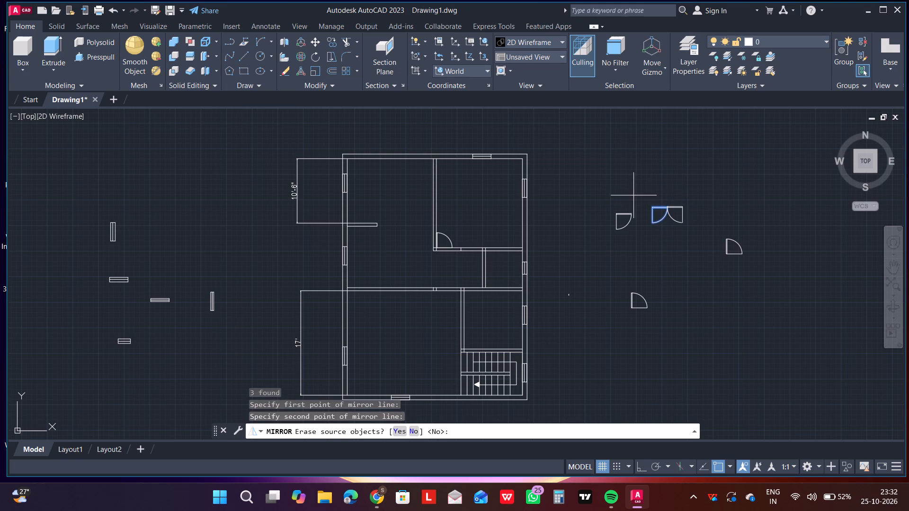
left_click_drag(634, 194, 646, 203)
key("Return")
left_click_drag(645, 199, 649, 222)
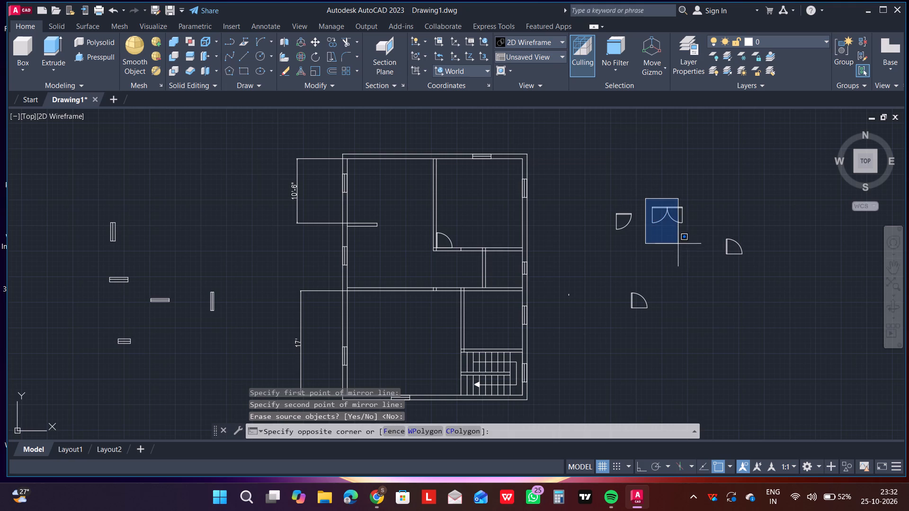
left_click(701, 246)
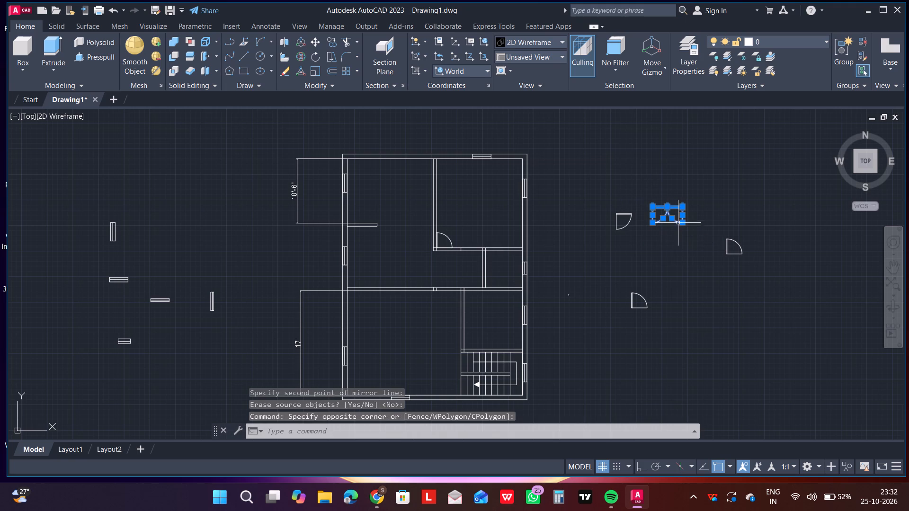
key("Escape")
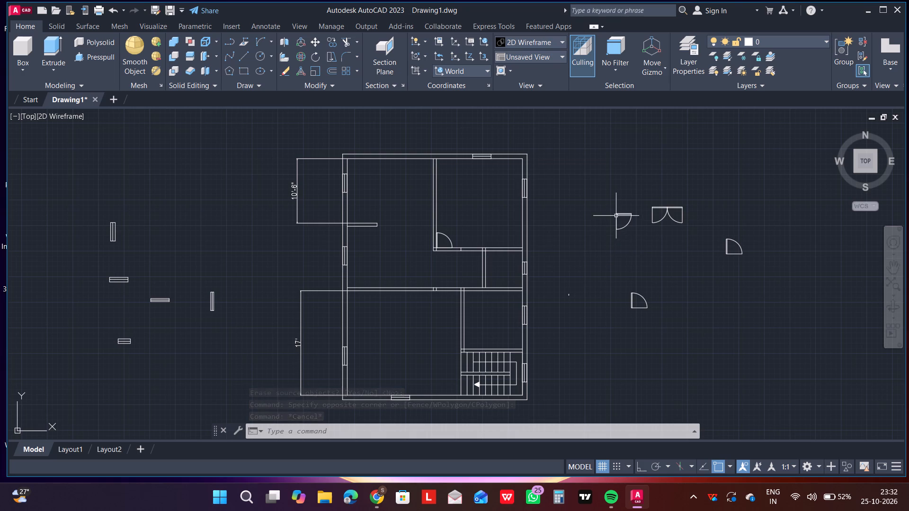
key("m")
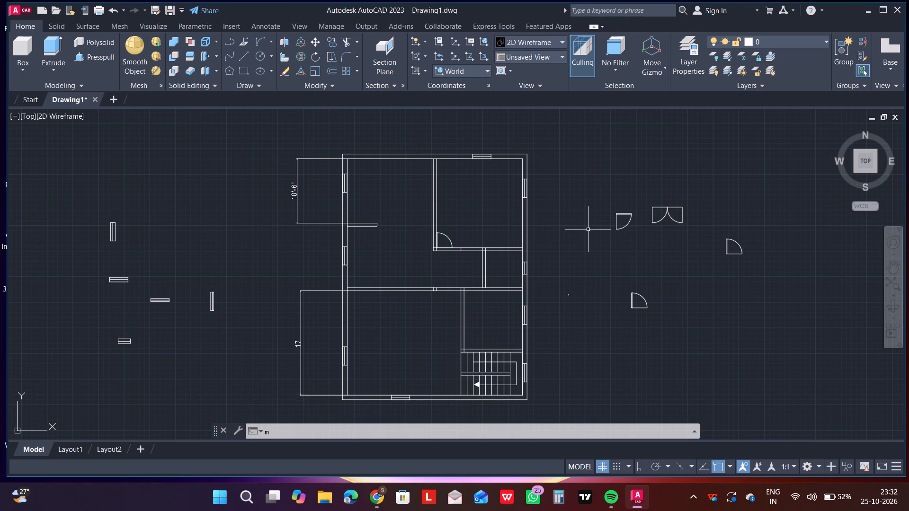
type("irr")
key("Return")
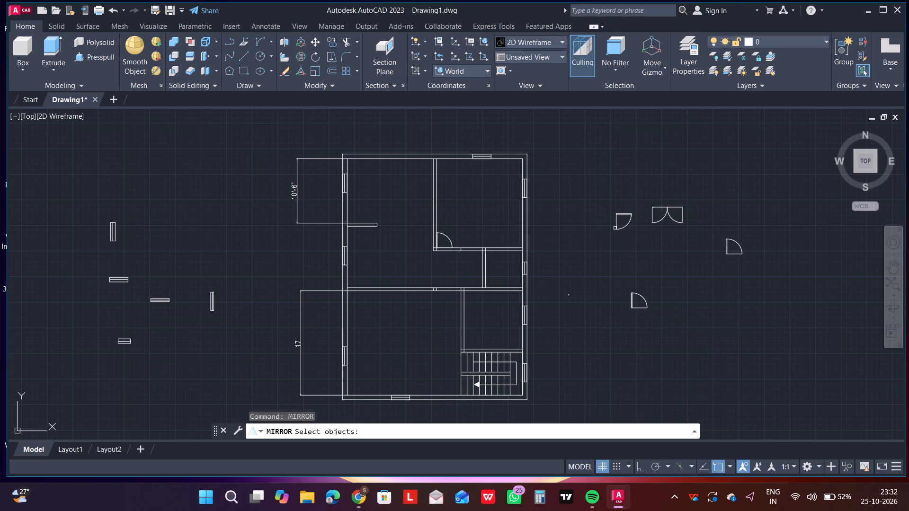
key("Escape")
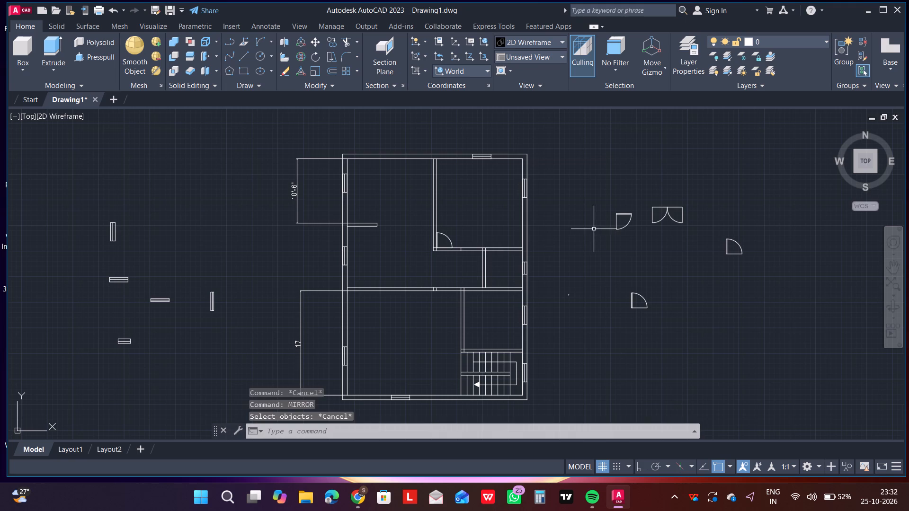
Mirror the single rotated door symbol just left of the double door.
left_click_drag(602, 200, 614, 215)
left_click(635, 240)
right_click(633, 239)
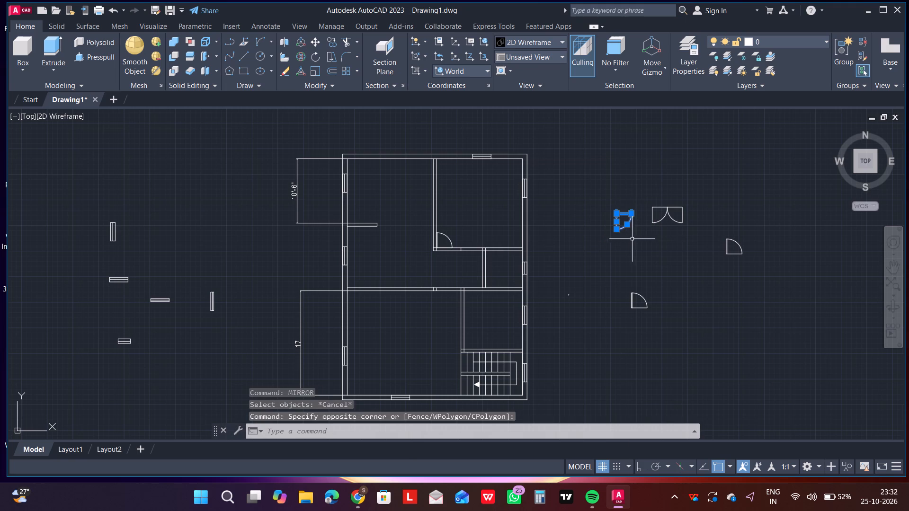
left_click(595, 285)
key("m")
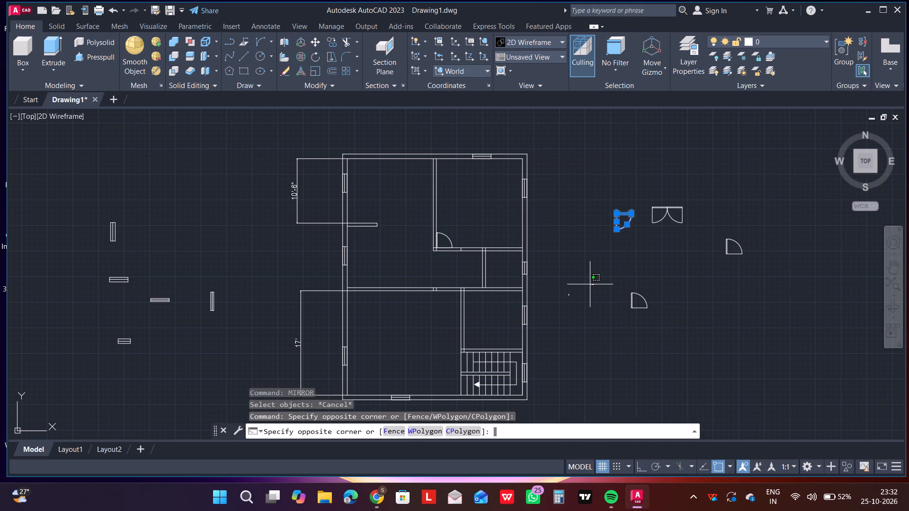
key("i")
type("rr")
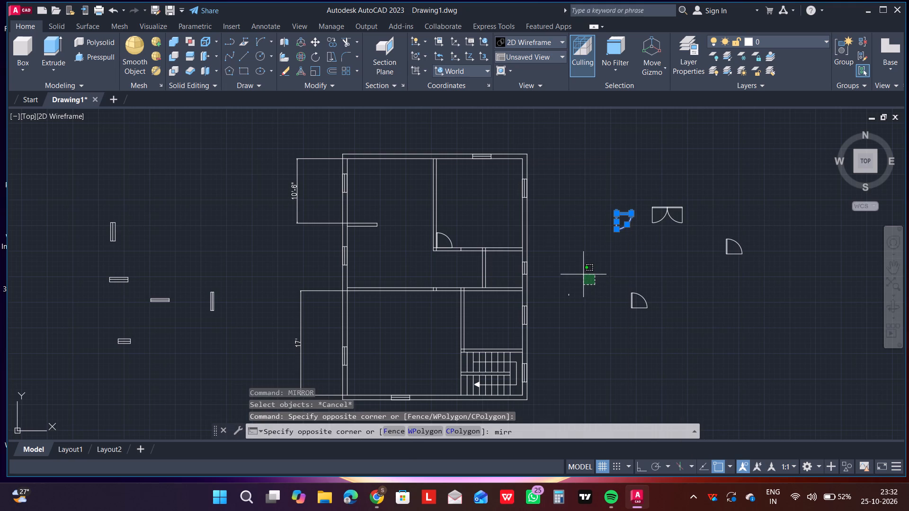
key("Return")
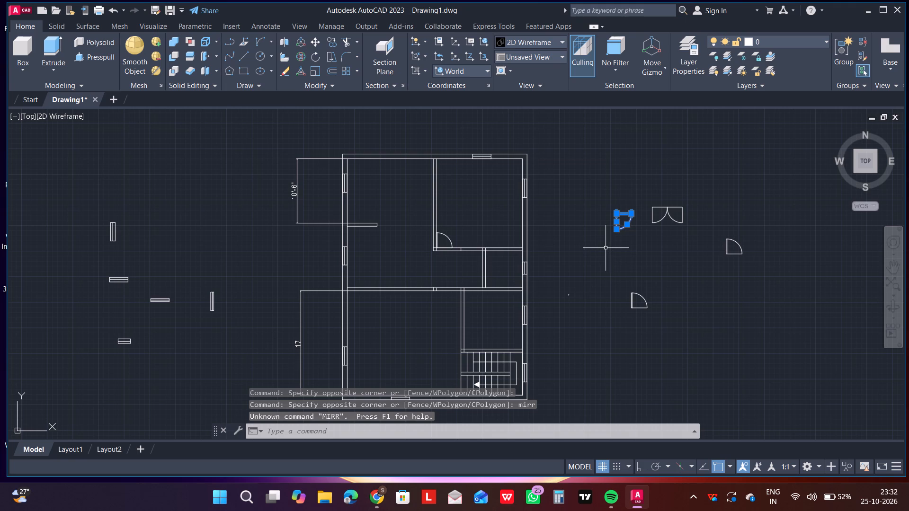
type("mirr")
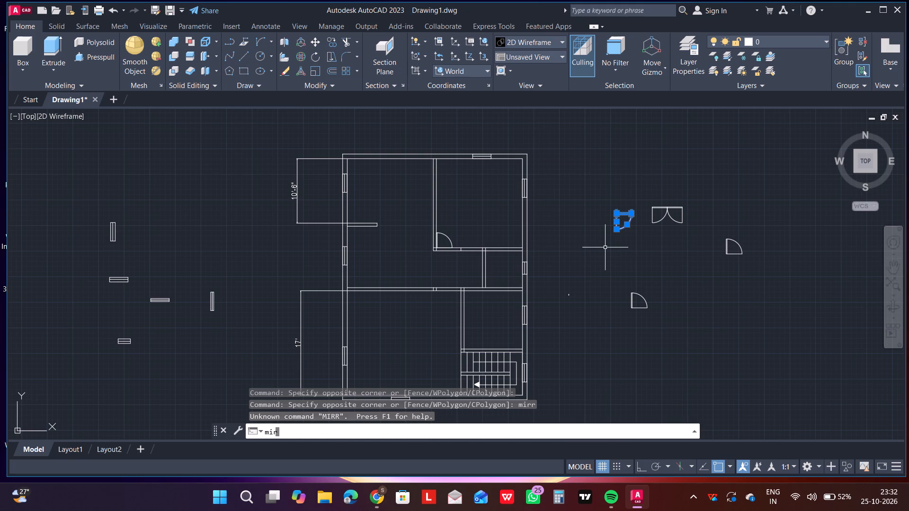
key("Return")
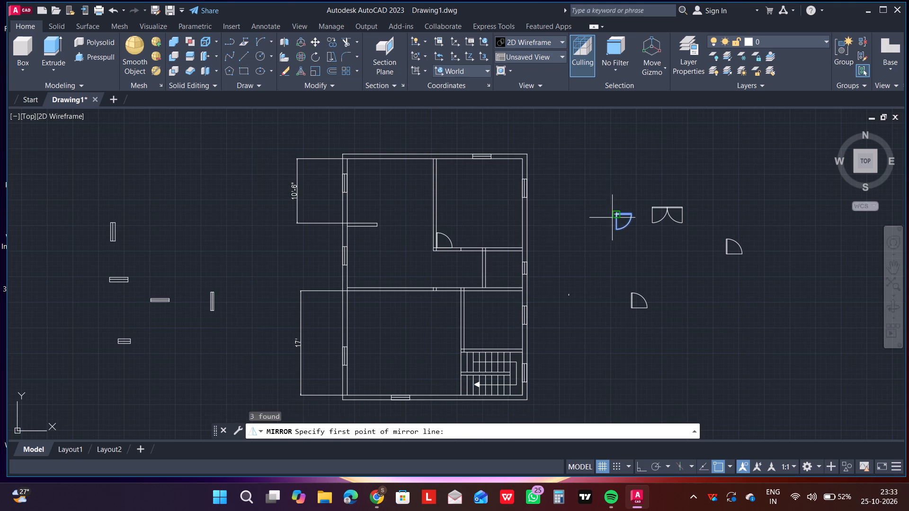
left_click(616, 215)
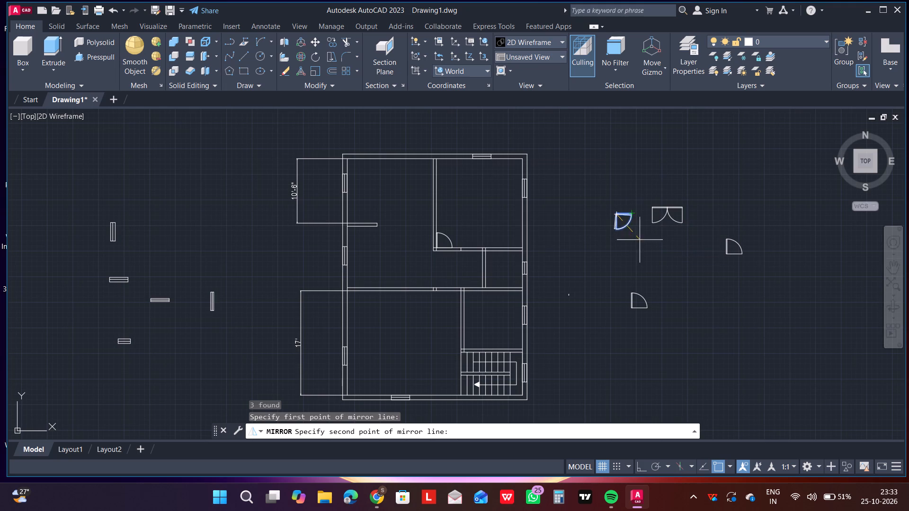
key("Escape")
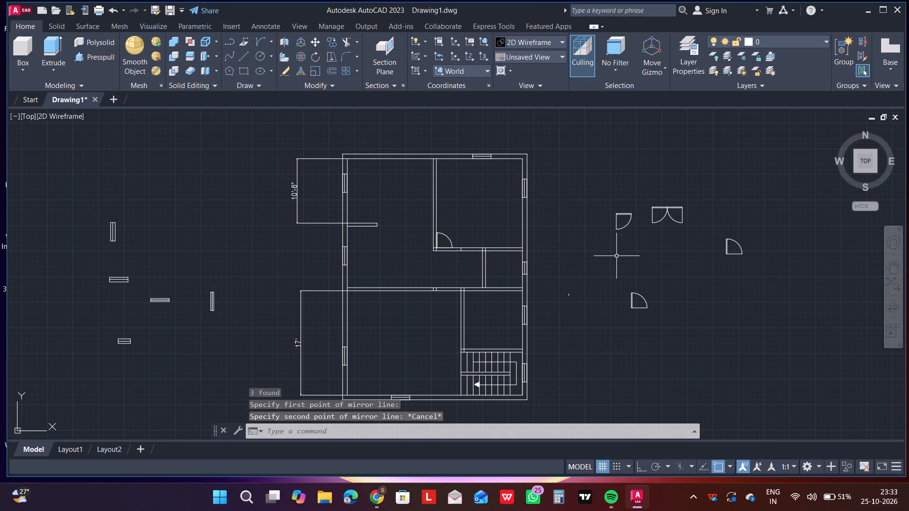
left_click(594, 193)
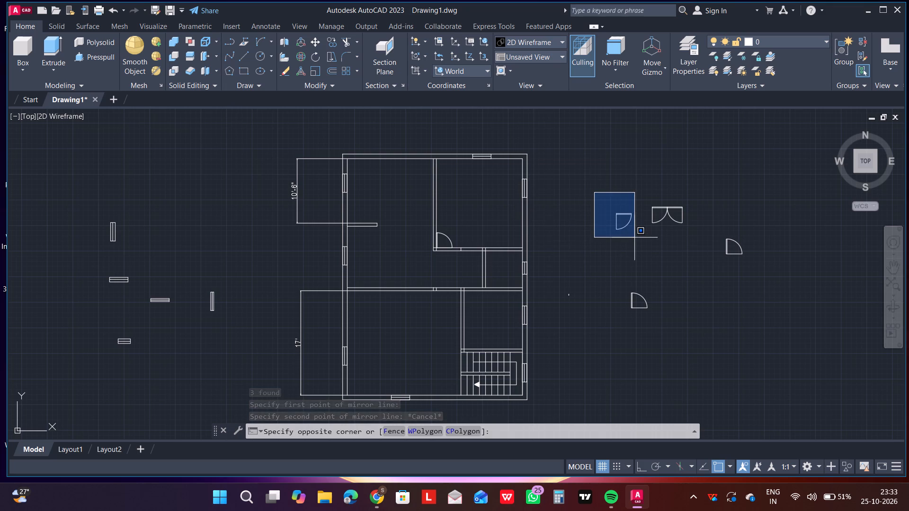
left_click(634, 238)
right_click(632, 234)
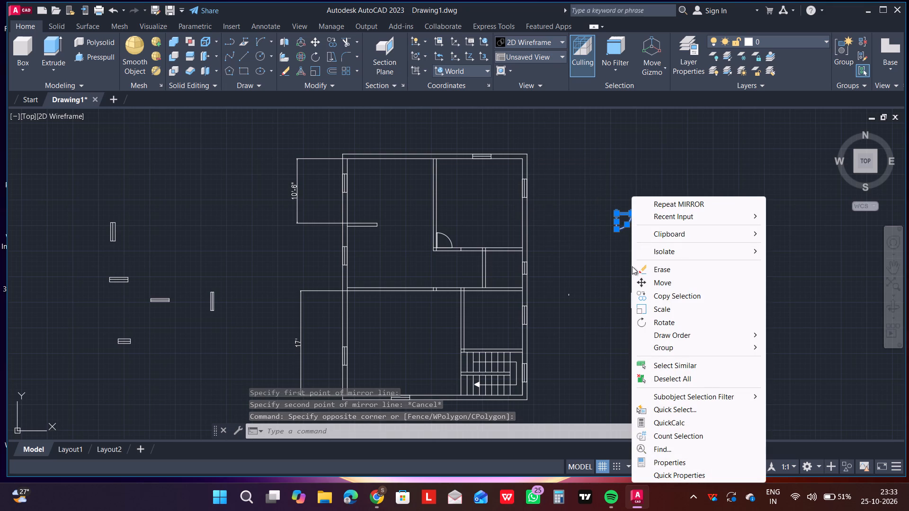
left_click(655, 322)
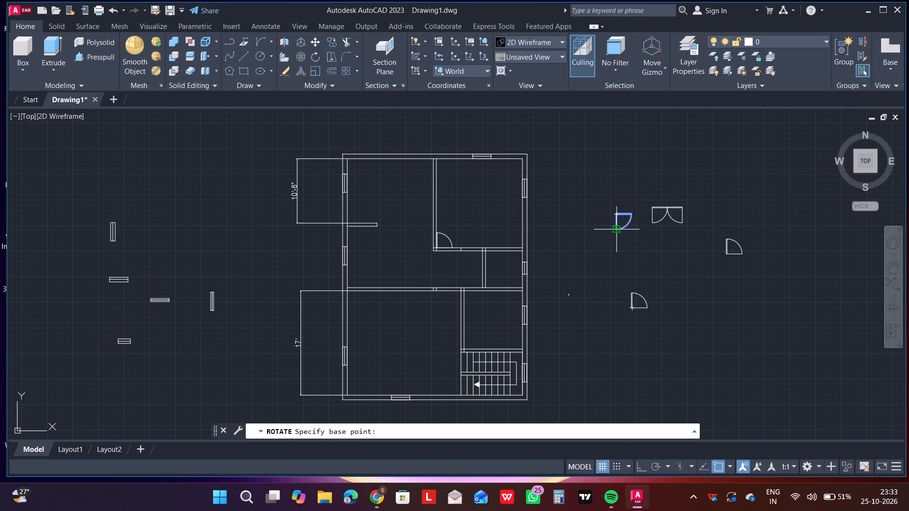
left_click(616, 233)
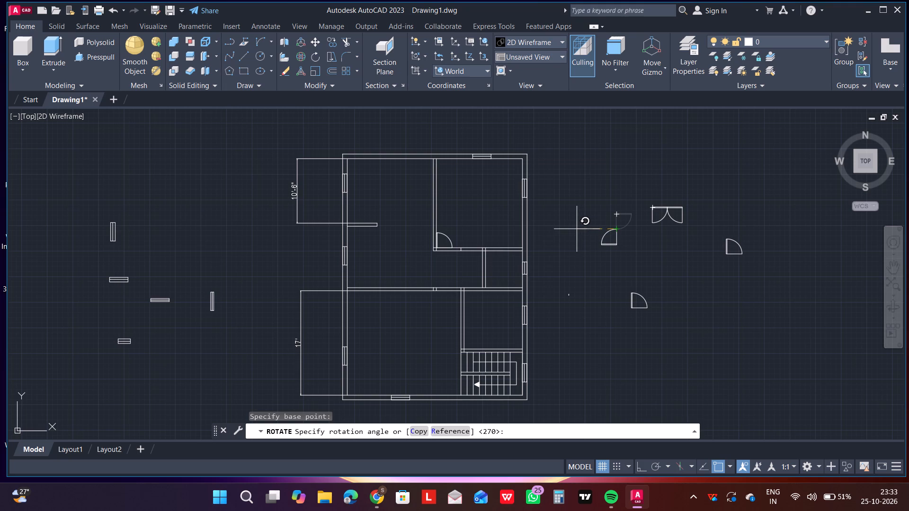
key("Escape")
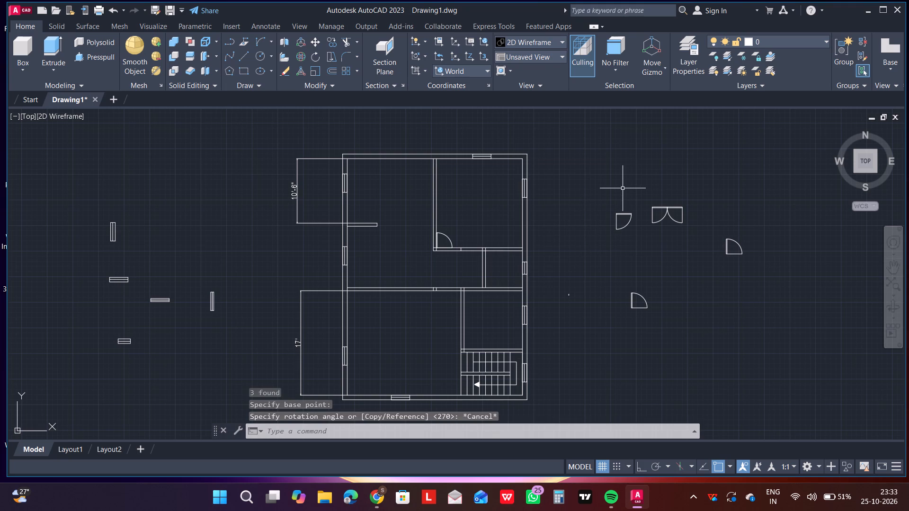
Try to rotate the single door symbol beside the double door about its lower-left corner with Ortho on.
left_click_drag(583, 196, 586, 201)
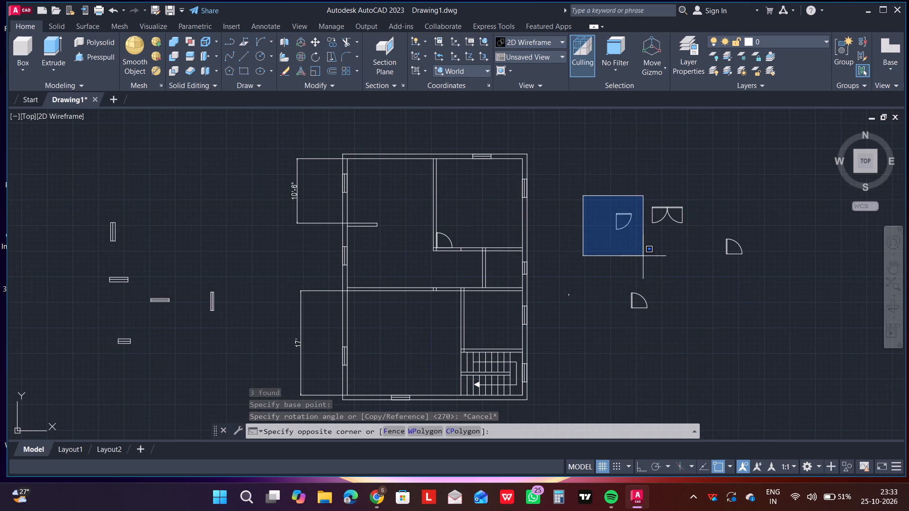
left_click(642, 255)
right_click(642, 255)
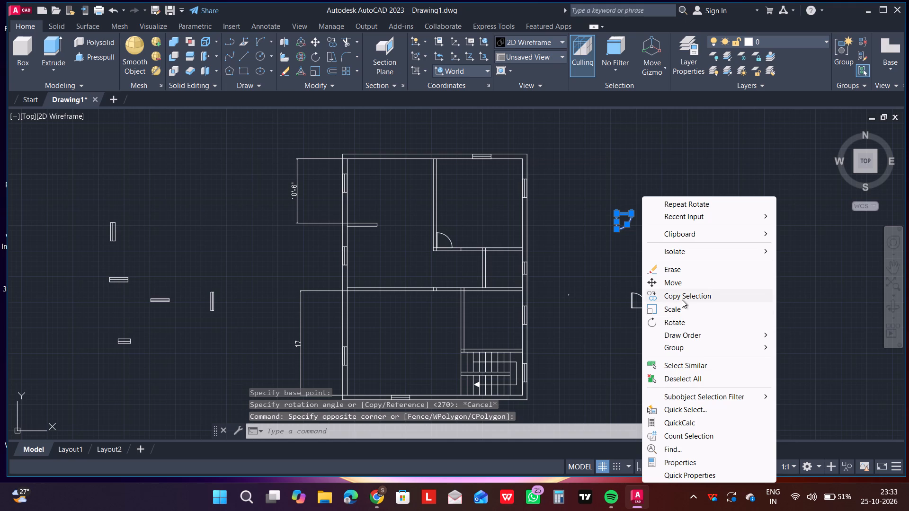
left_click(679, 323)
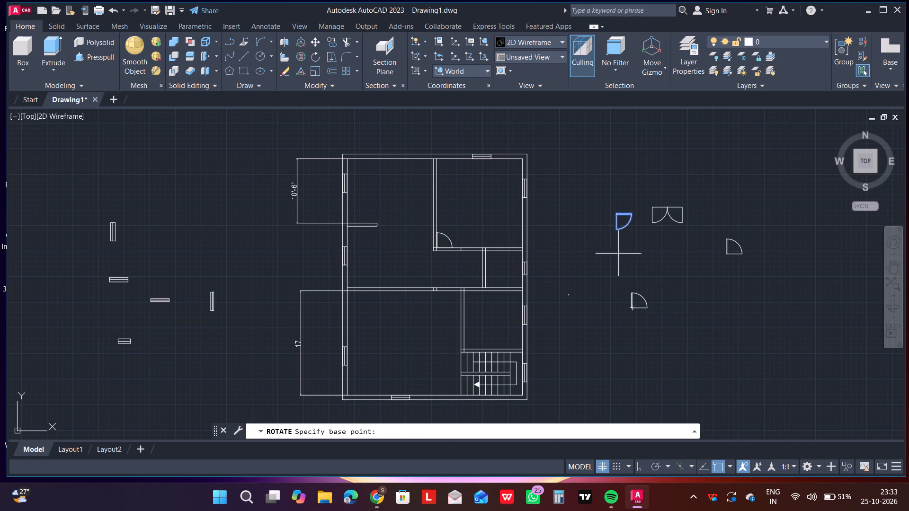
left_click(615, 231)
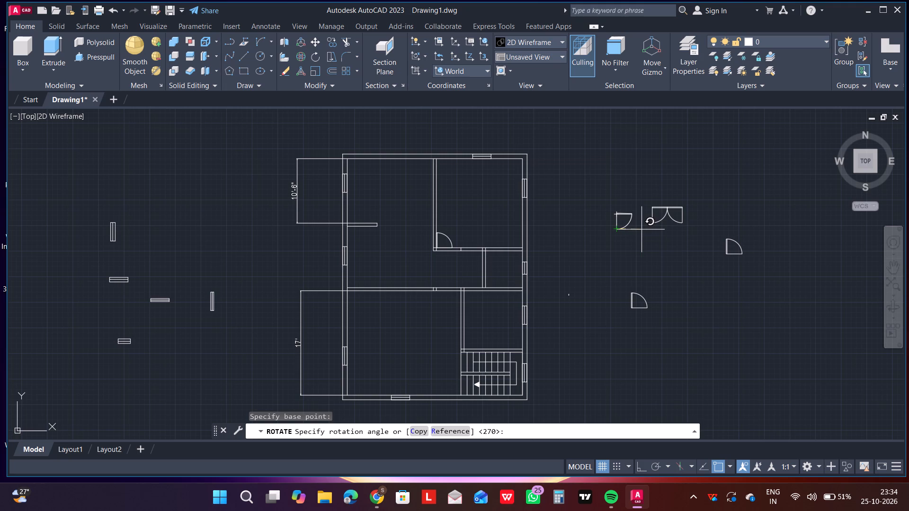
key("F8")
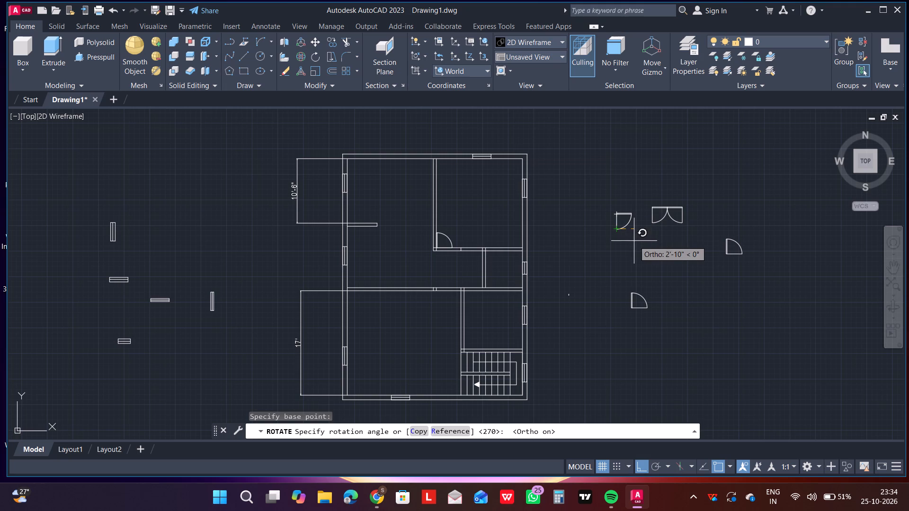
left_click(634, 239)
Copy the single door symbol beside the double door into the vertical wall just above the staircase, with Ortho and object snap off.
left_click_drag(599, 200, 600, 208)
left_click(633, 250)
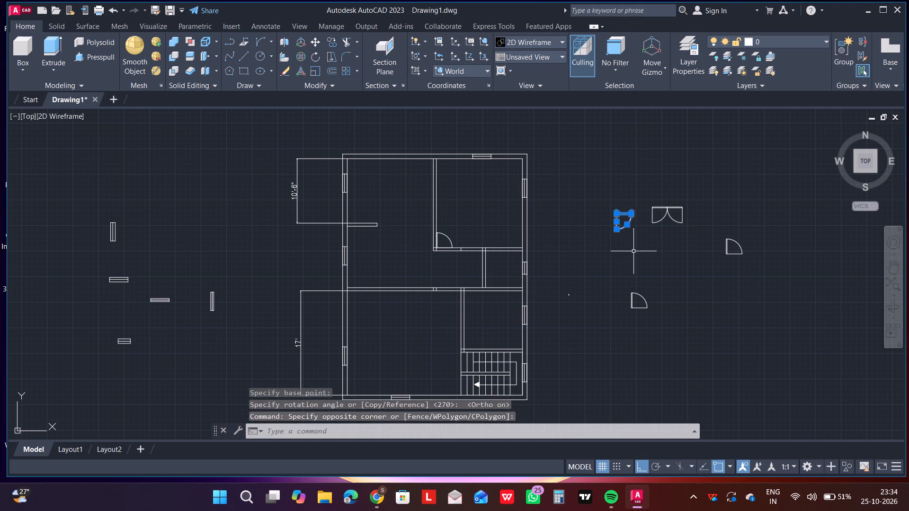
right_click(633, 251)
left_click(659, 295)
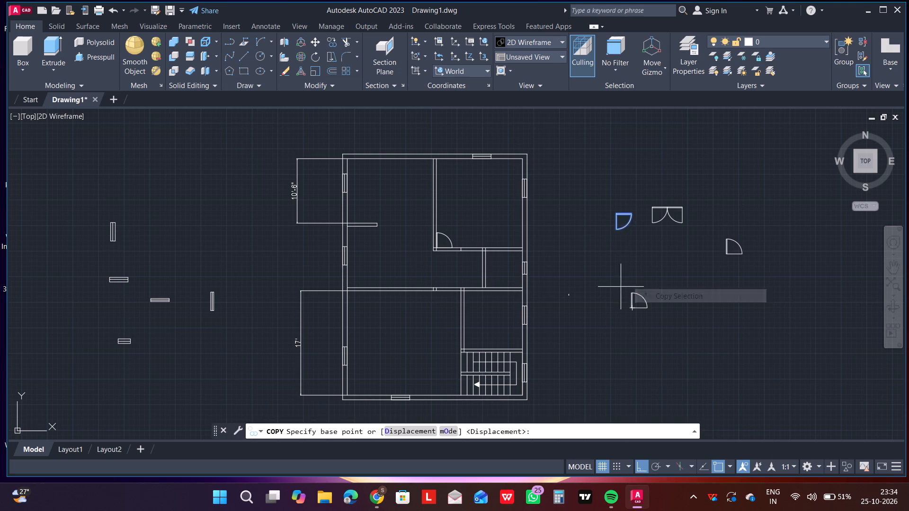
left_click(623, 218)
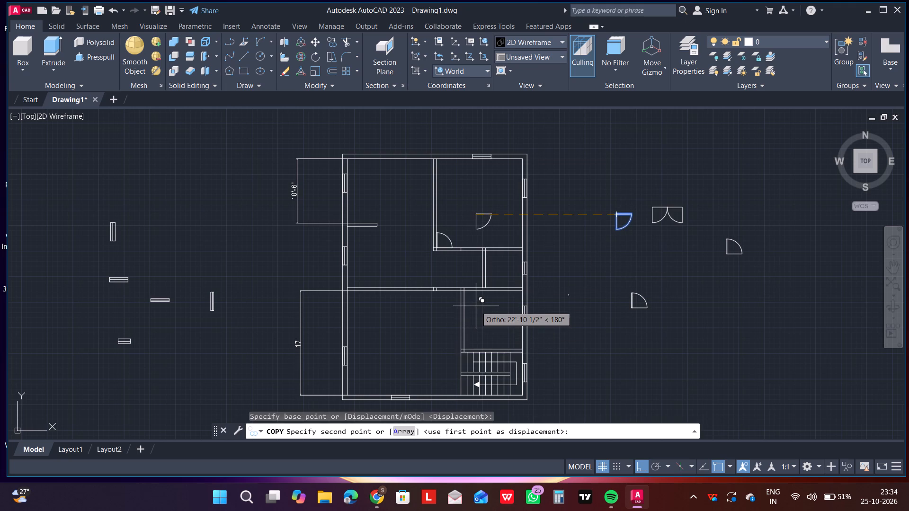
key("F8")
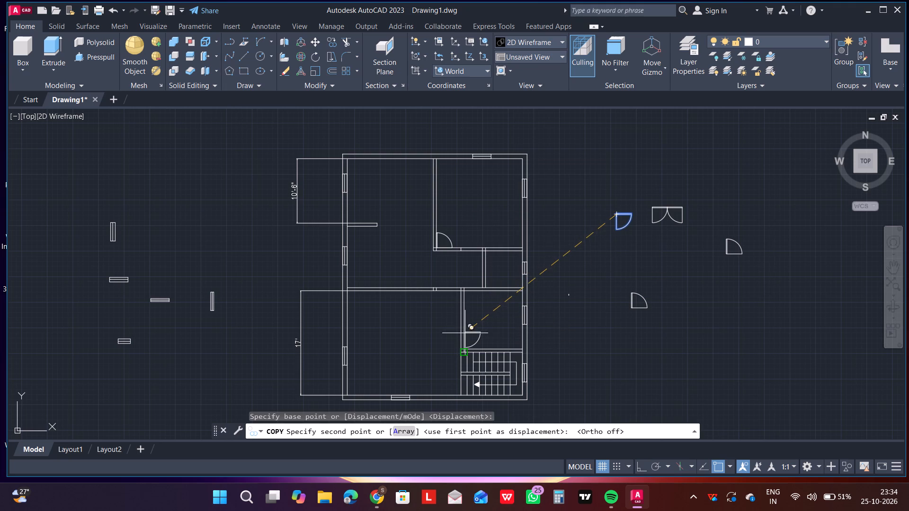
scroll(461, 335, "up", 2)
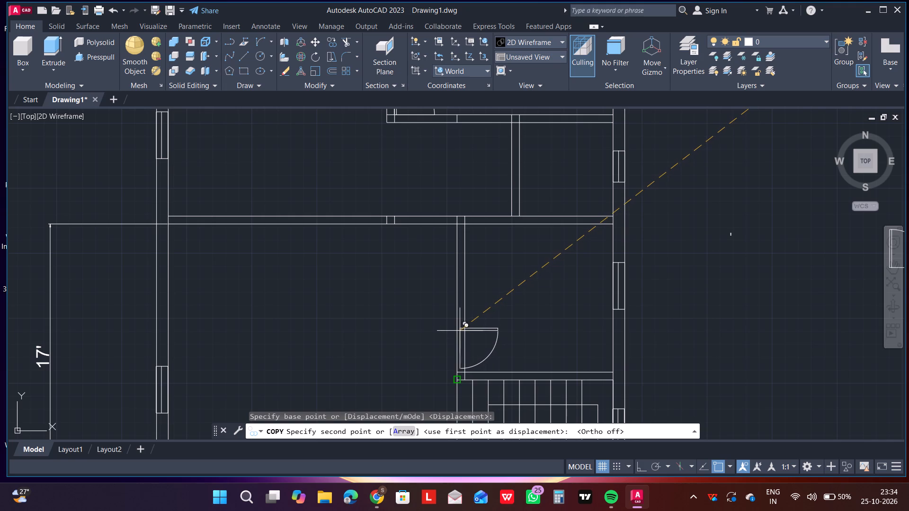
scroll(457, 332, "up", 1)
scroll(457, 328, "down", 1)
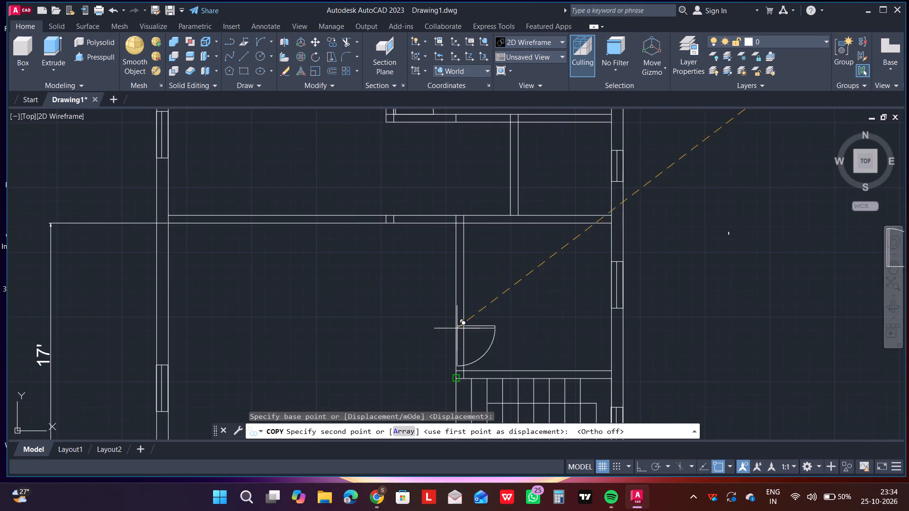
scroll(455, 332, "up", 2)
scroll(455, 330, "down", 3)
scroll(457, 334, "up", 2)
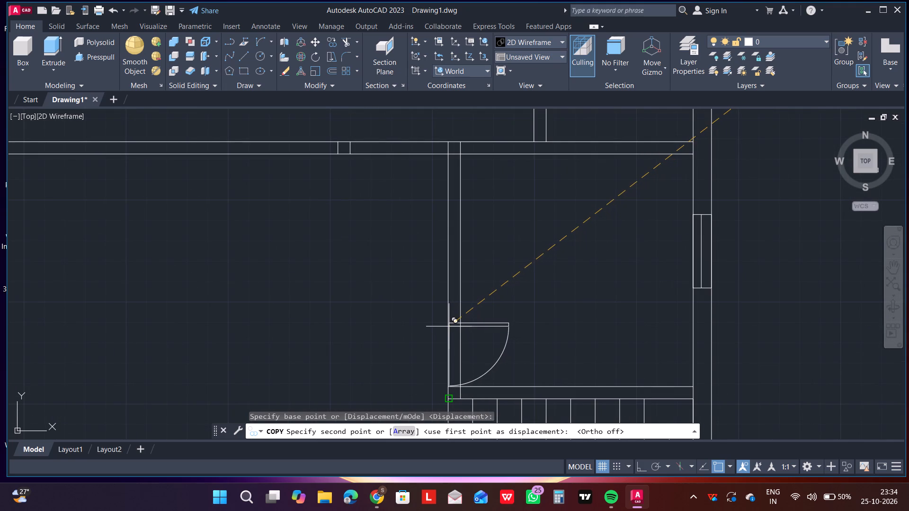
left_click(447, 326)
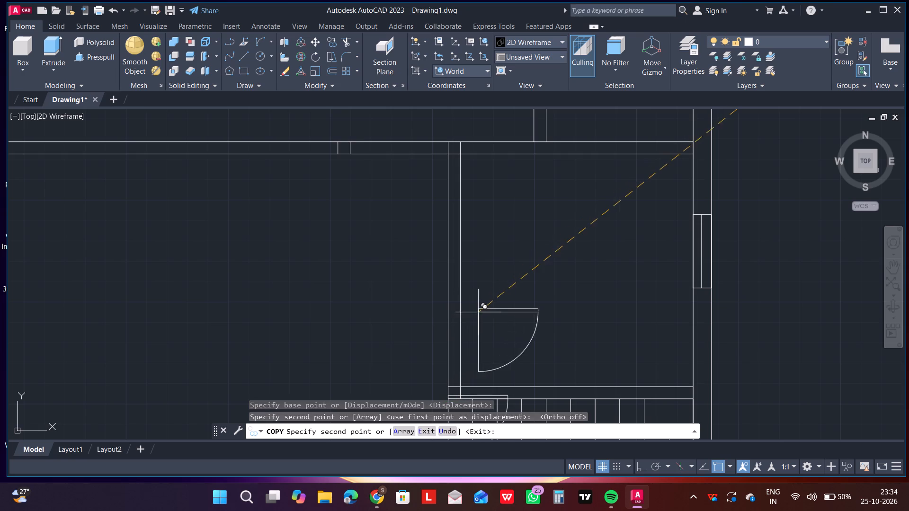
left_click(460, 326)
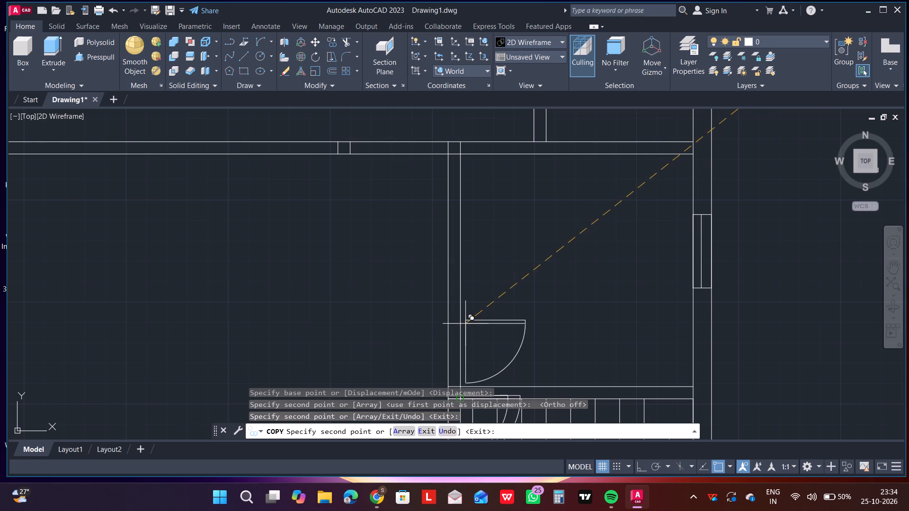
key("F3")
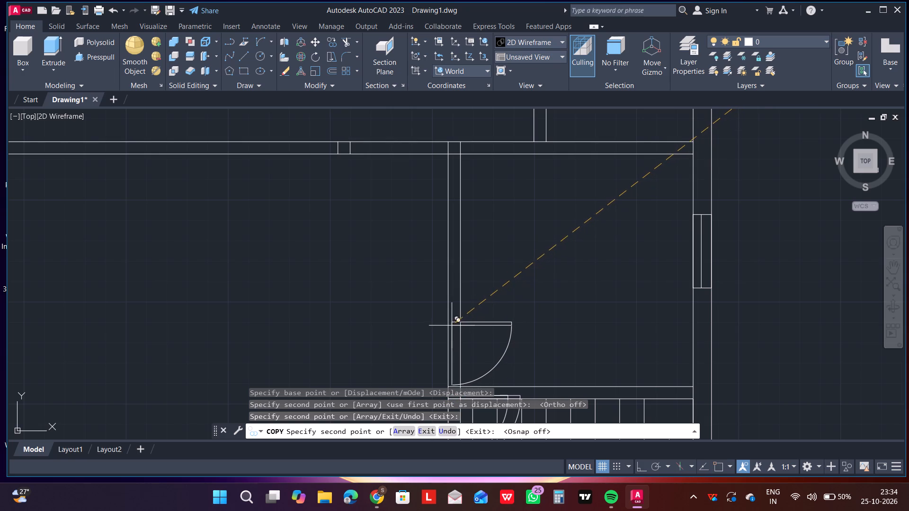
left_click(448, 323)
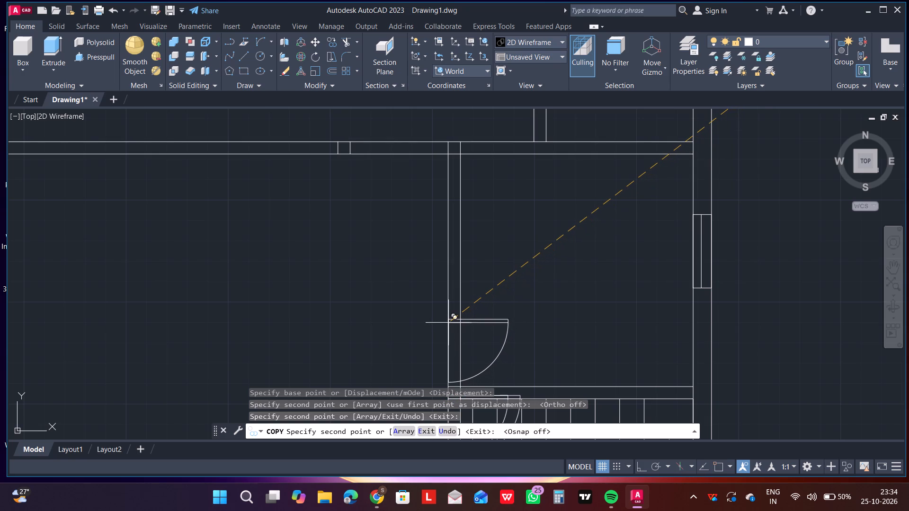
key("Escape")
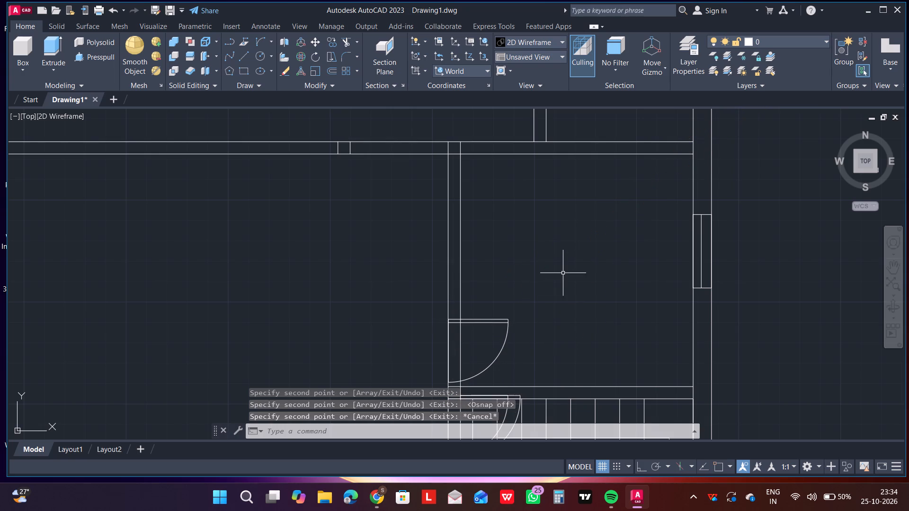
Erase the two misplaced door copies overlapping the upper-left end of the staircase.
scroll(563, 266, "down", 2)
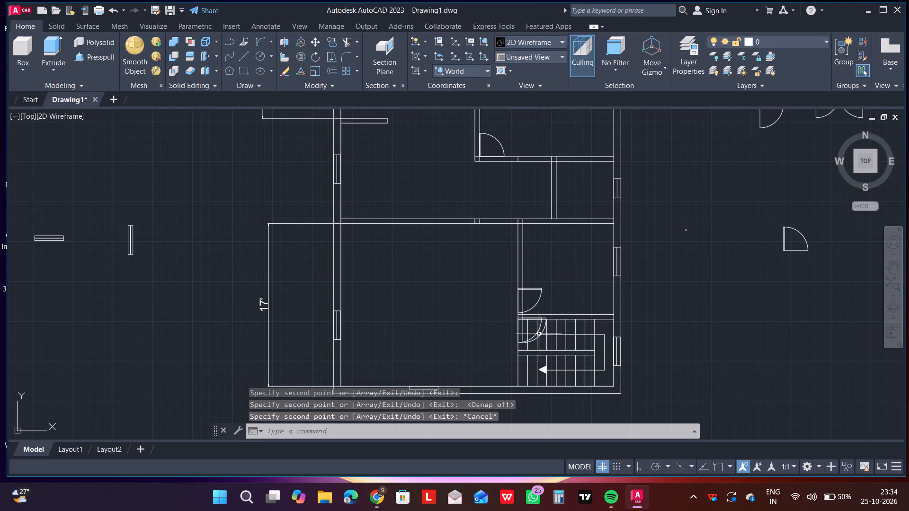
left_click(504, 311)
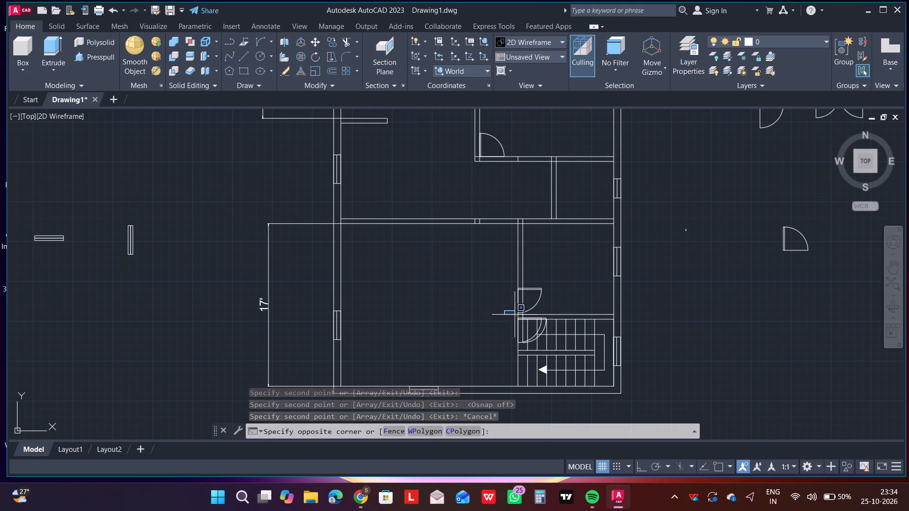
left_click(553, 341)
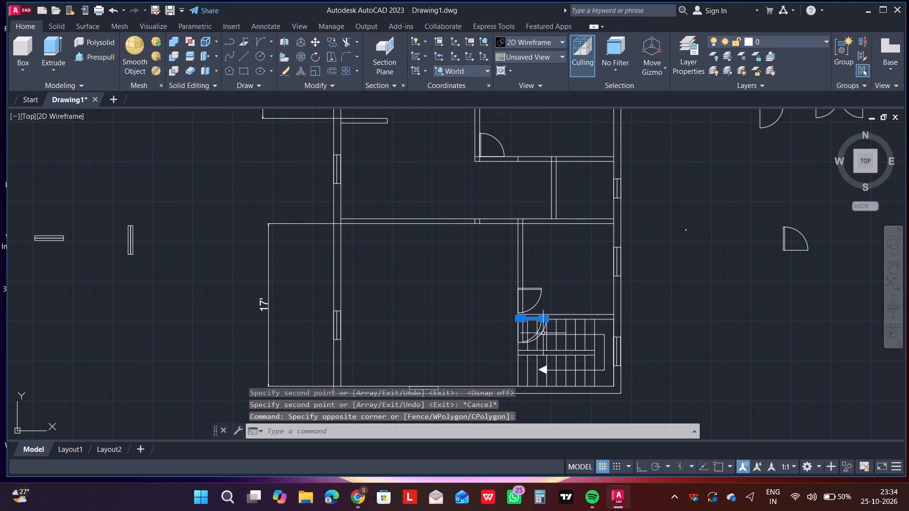
key("Delete")
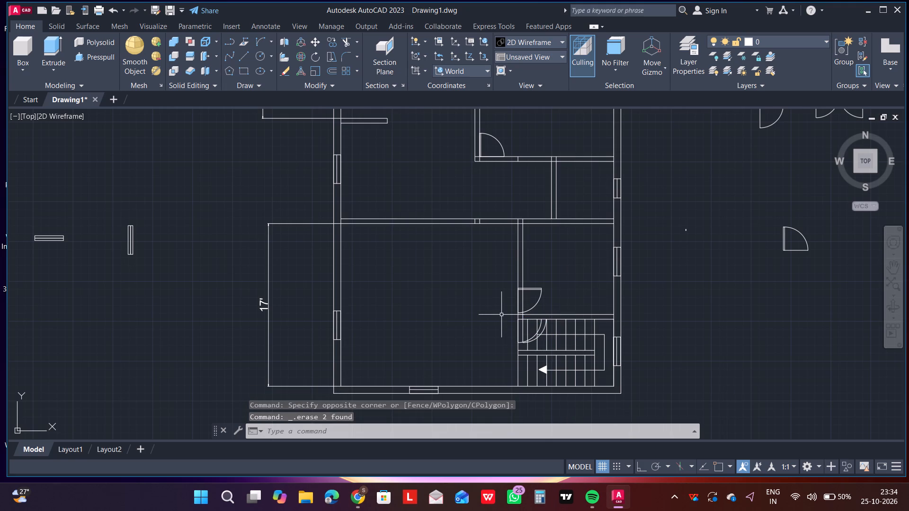
left_click(501, 315)
left_click(557, 344)
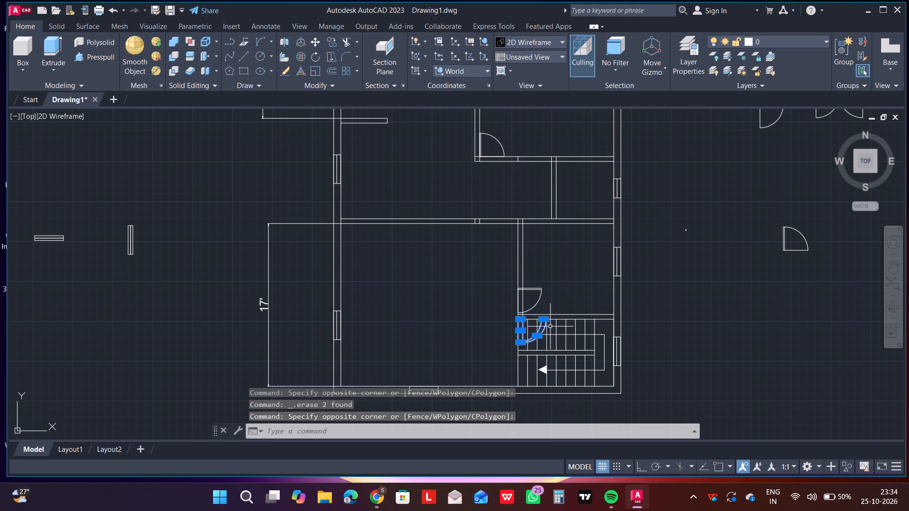
key("Delete")
Scale up the outlying single door symbol farthest from the plan slightly, by a picked factor from a point on the symbol.
scroll(636, 271, "down", 1)
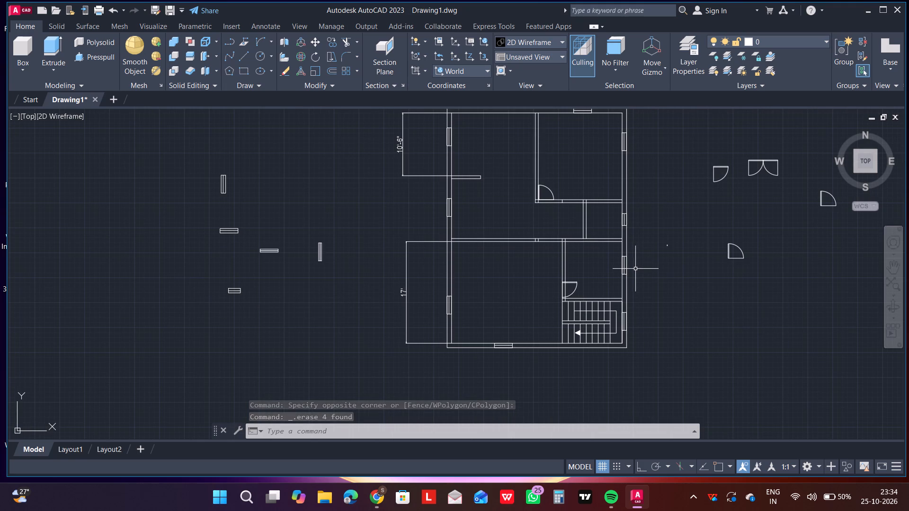
scroll(635, 271, "down", 2)
scroll(647, 213, "up", 1)
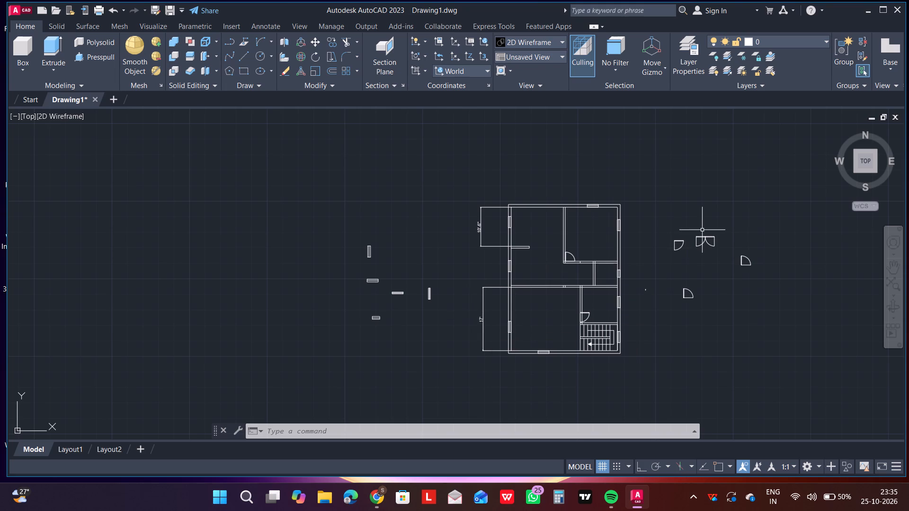
left_click_drag(731, 247, 736, 255)
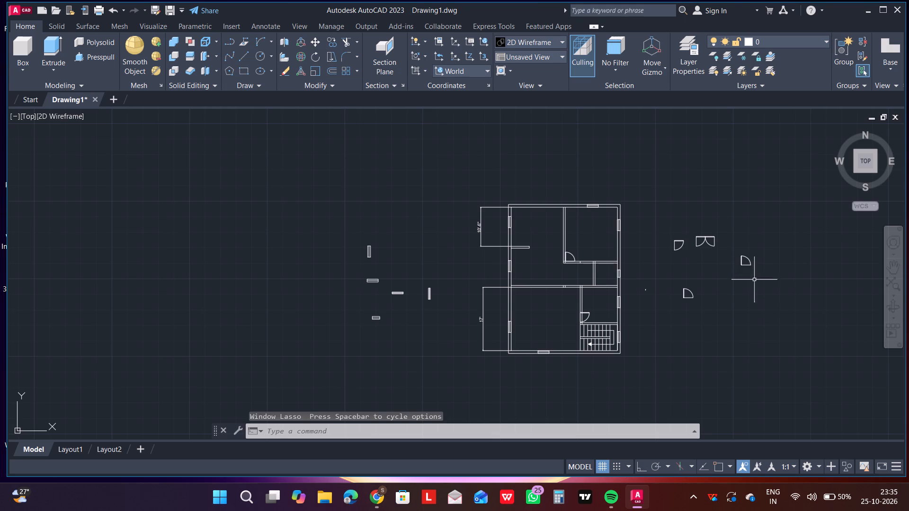
left_click_drag(736, 242, 742, 262)
left_click(774, 295)
right_click(773, 297)
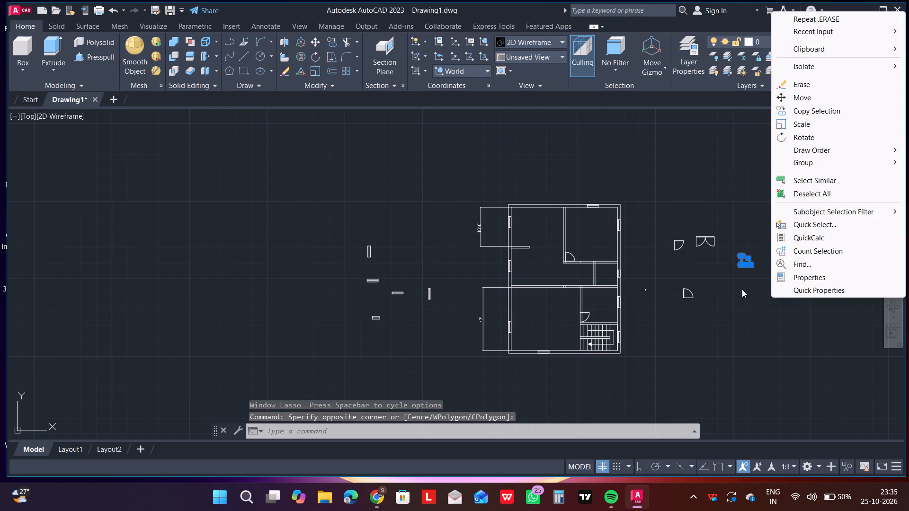
left_click(810, 121)
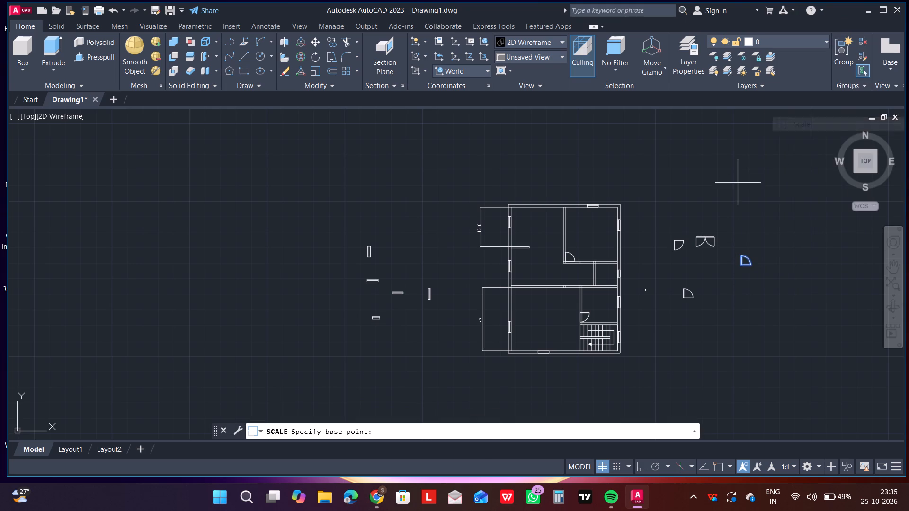
left_click(743, 256)
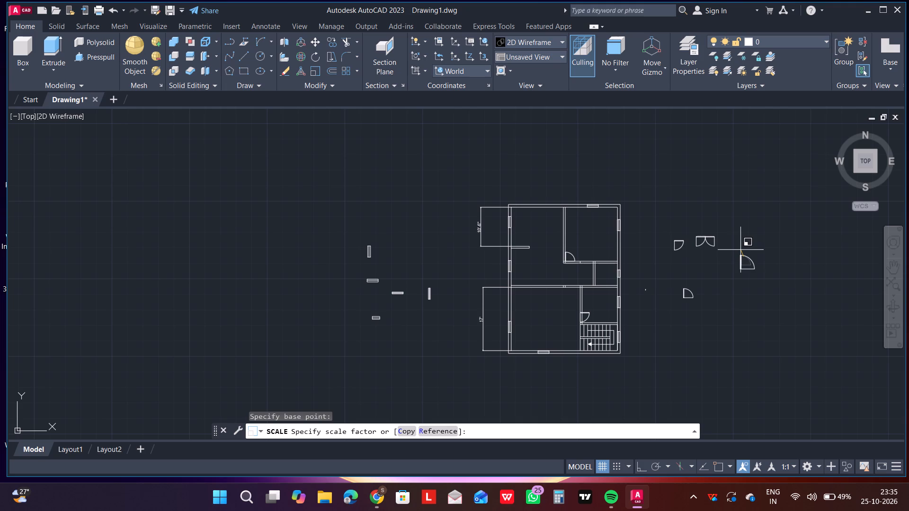
left_click(741, 251)
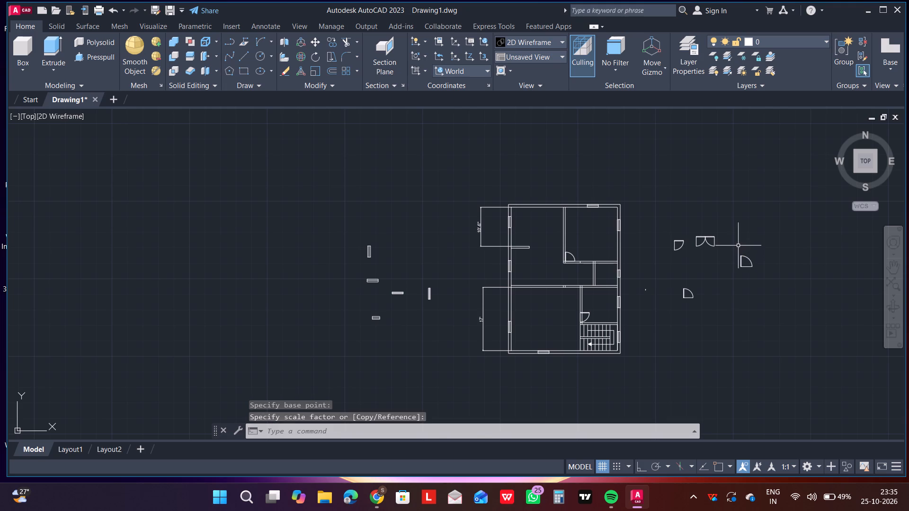
Copy the enlarged single door symbol into the plan's lower-left corner, beside the outer wall of the large lower room.
left_click(737, 245)
left_click(775, 283)
right_click(771, 291)
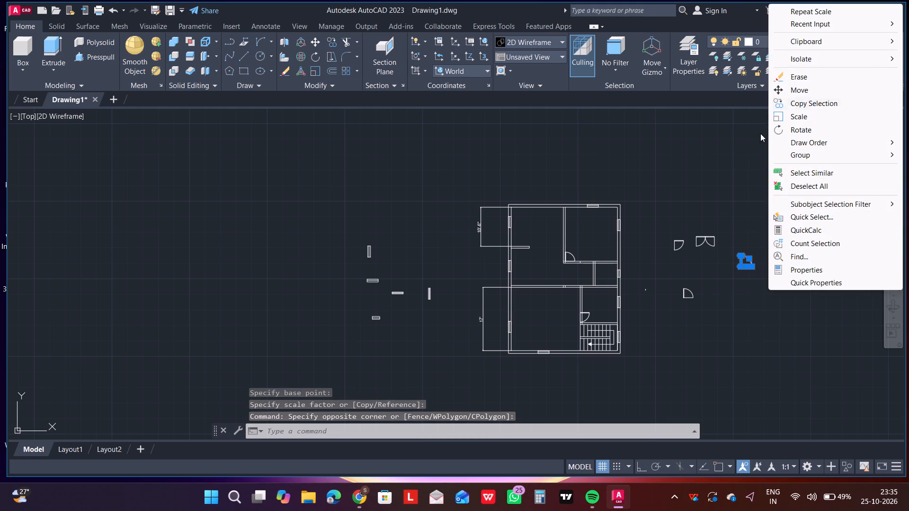
left_click(811, 100)
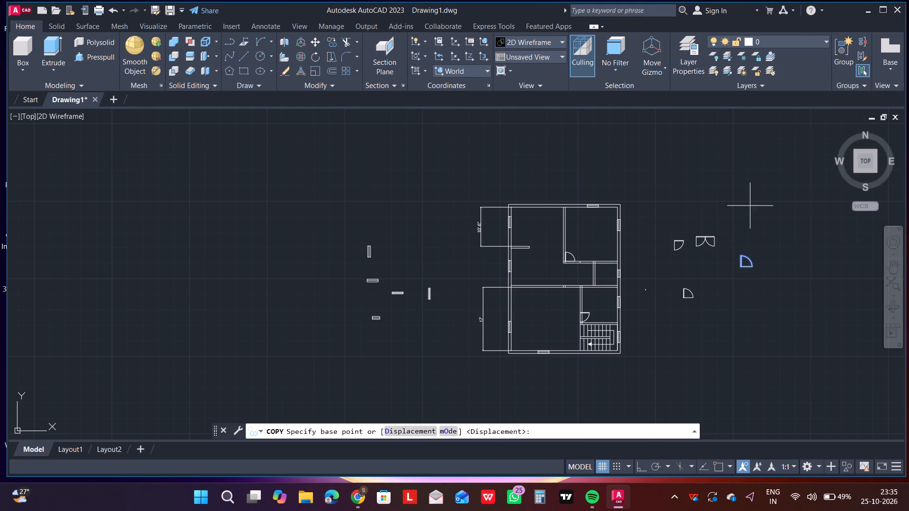
left_click(745, 260)
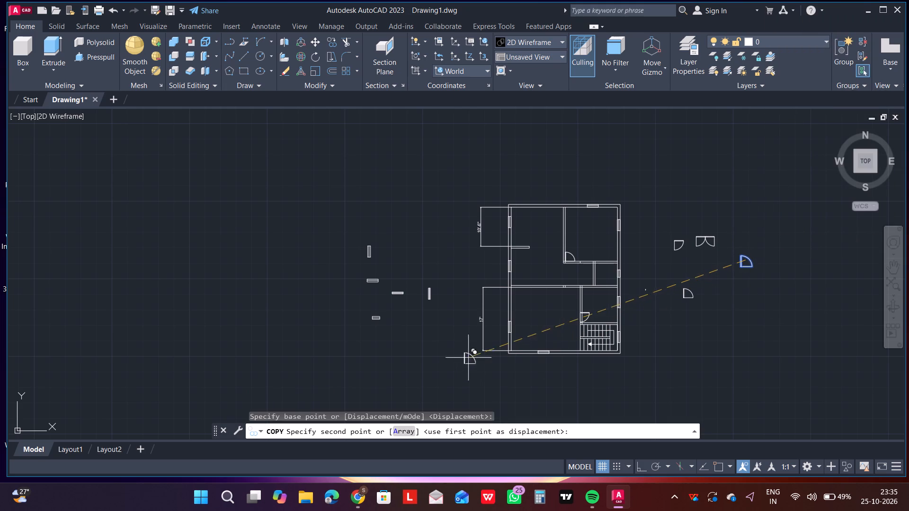
scroll(508, 341, "up", 2)
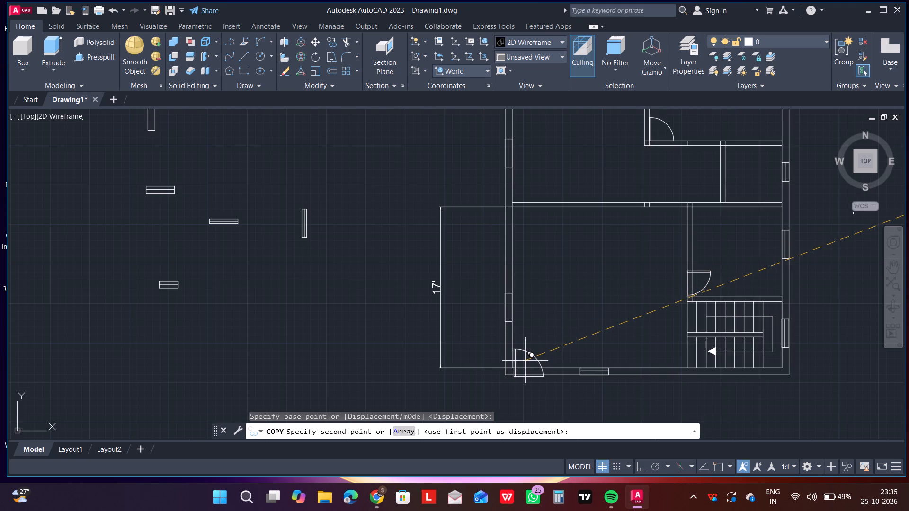
left_click(525, 358)
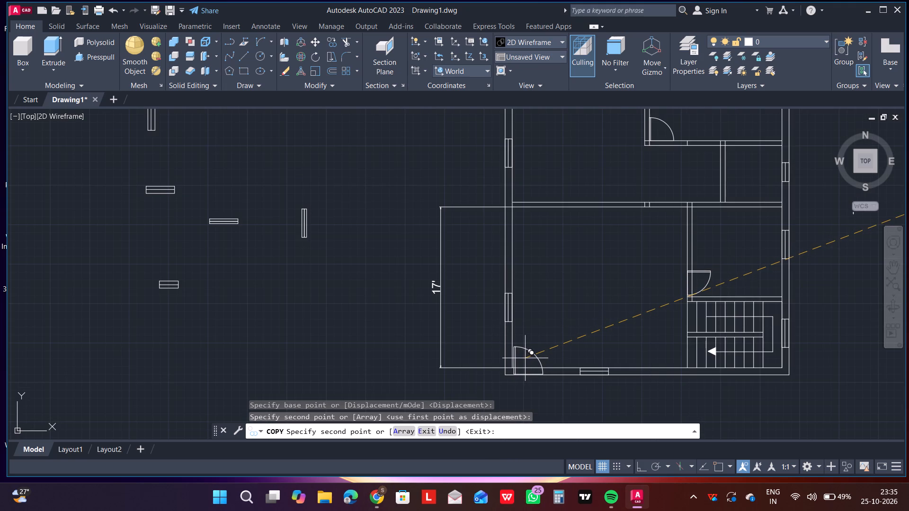
scroll(558, 331, "down", 2)
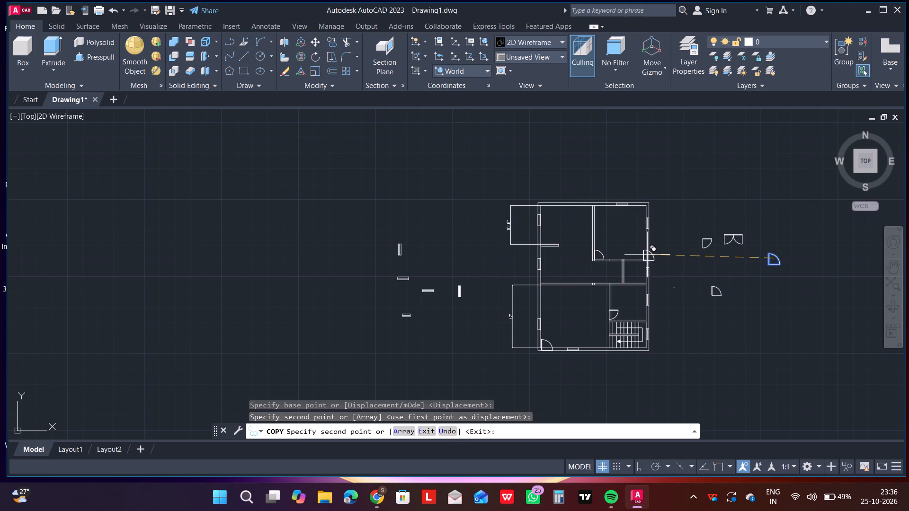
key("Escape")
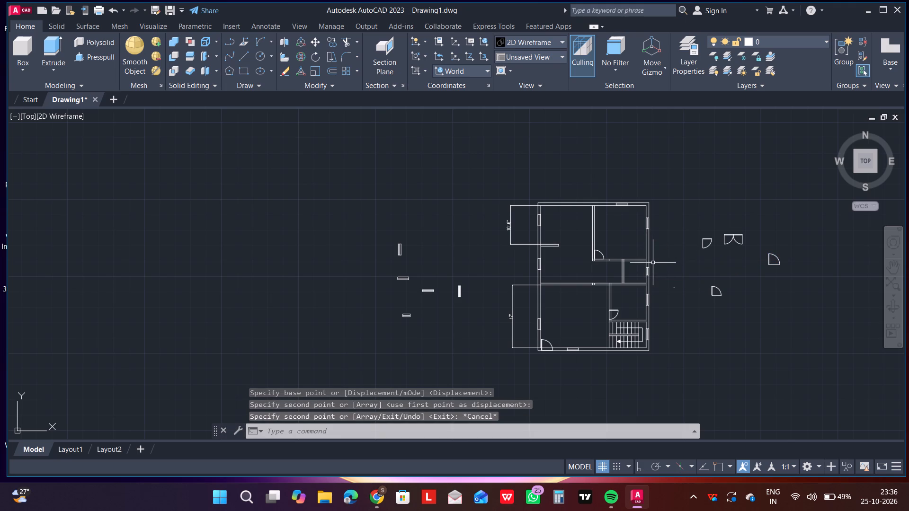
Rotate the single door symbol below the double door clockwise about its lower-left corner, so that it swings downward.
left_click(697, 272)
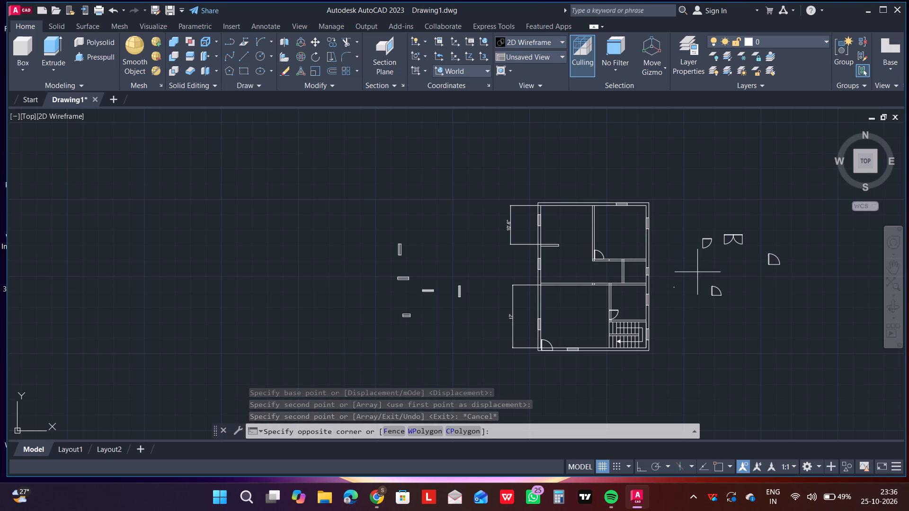
left_click(750, 328)
right_click(748, 327)
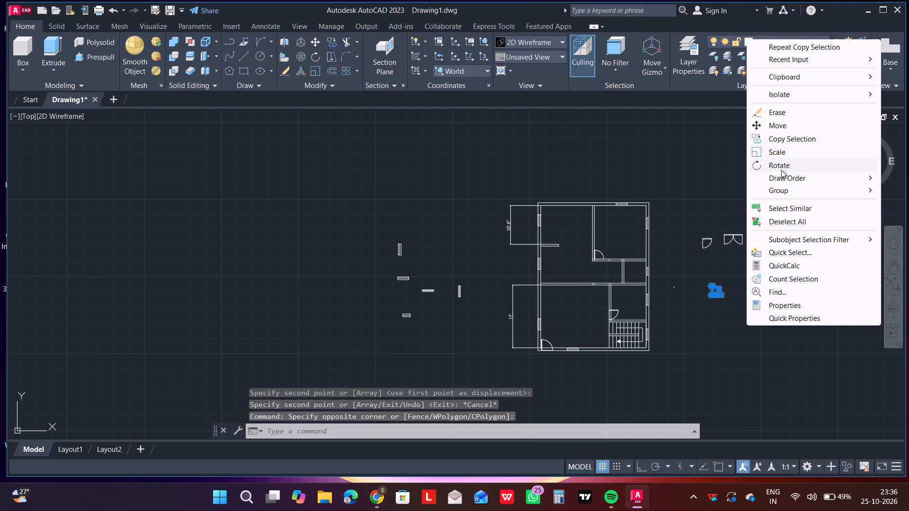
left_click(781, 161)
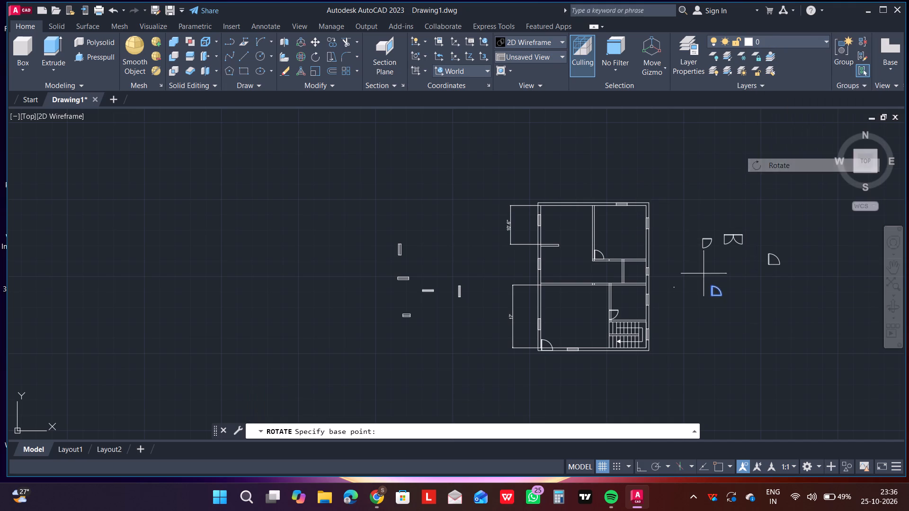
left_click(713, 296)
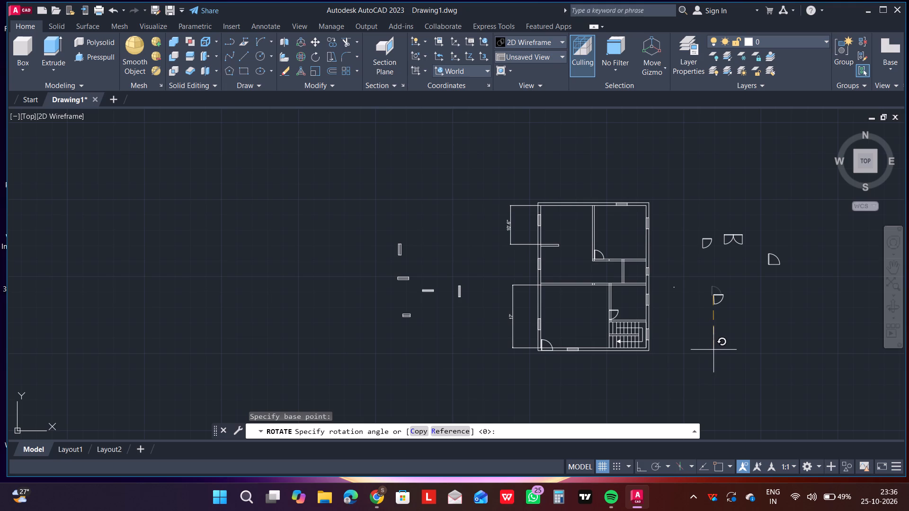
left_click(714, 349)
Copy the rotated single door symbol to the upper end of the short vertical wall below the upper-right room.
left_click(694, 282)
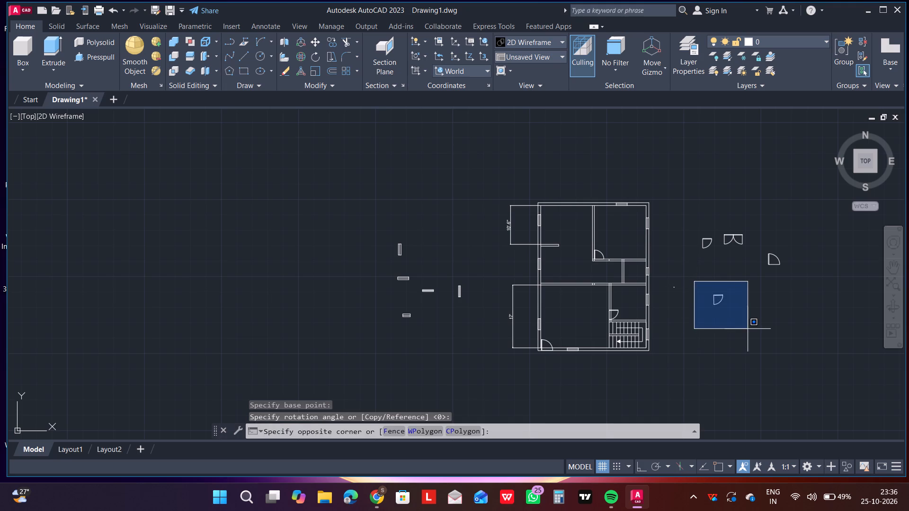
left_click(746, 328)
right_click(745, 328)
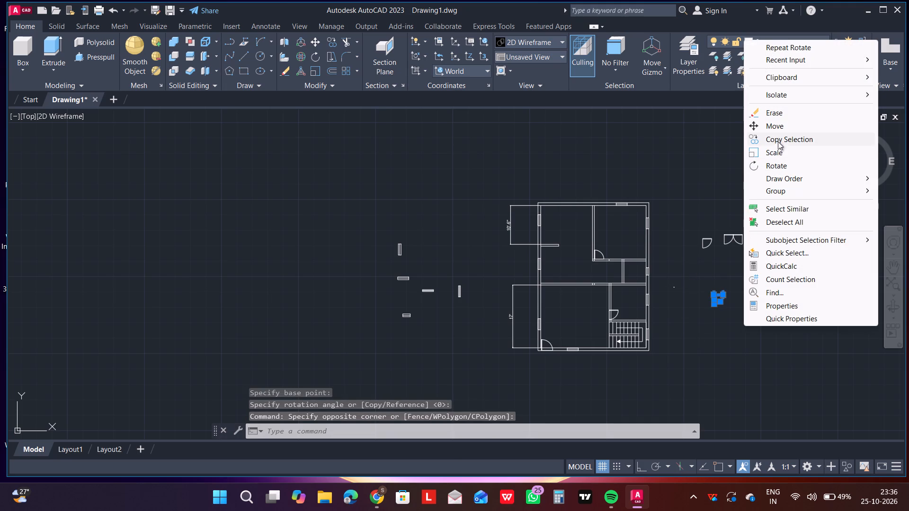
left_click(784, 142)
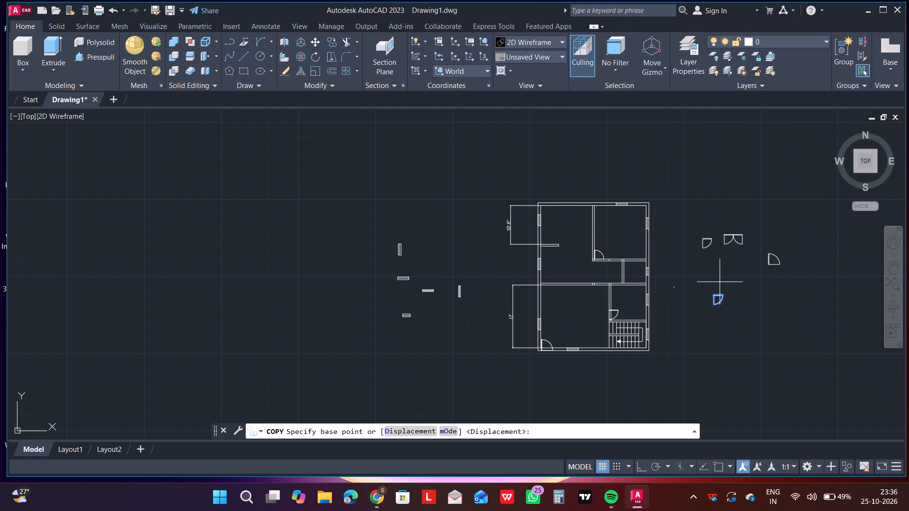
left_click_drag(720, 298, 713, 299)
scroll(632, 273, "up", 2)
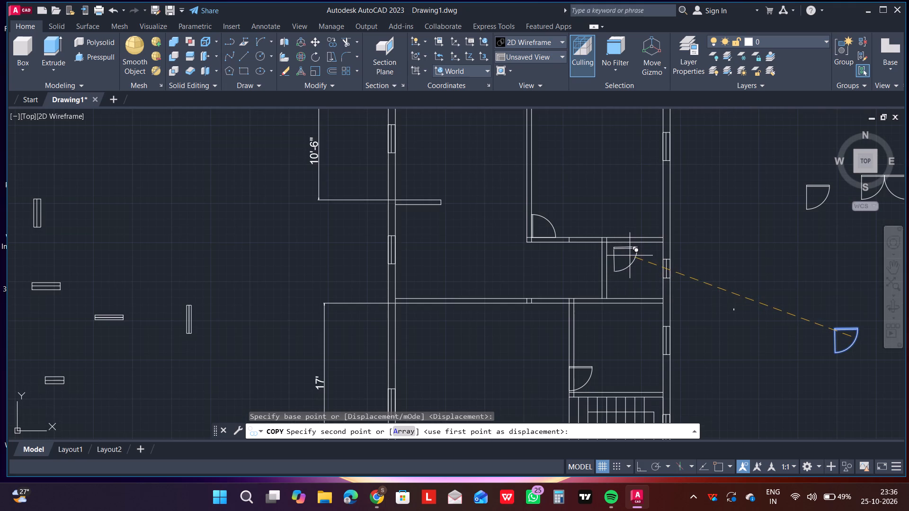
scroll(618, 250, "up", 2)
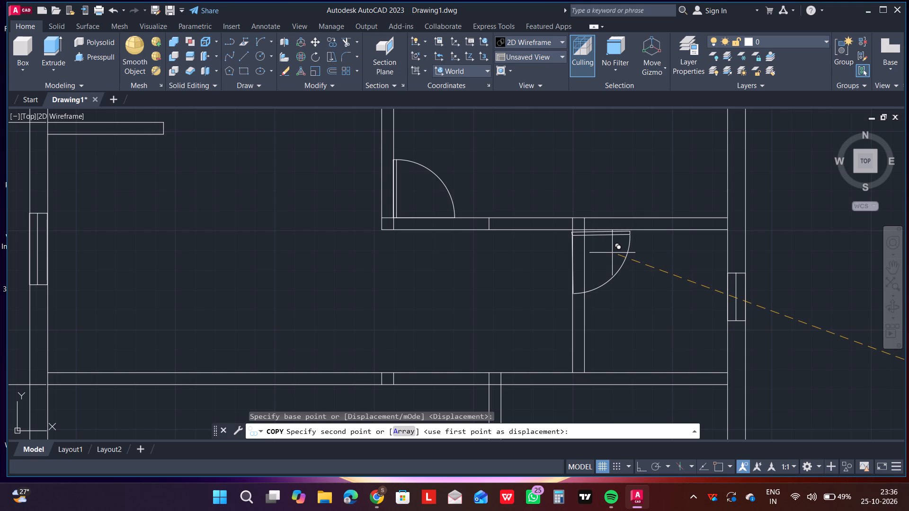
left_click(612, 252)
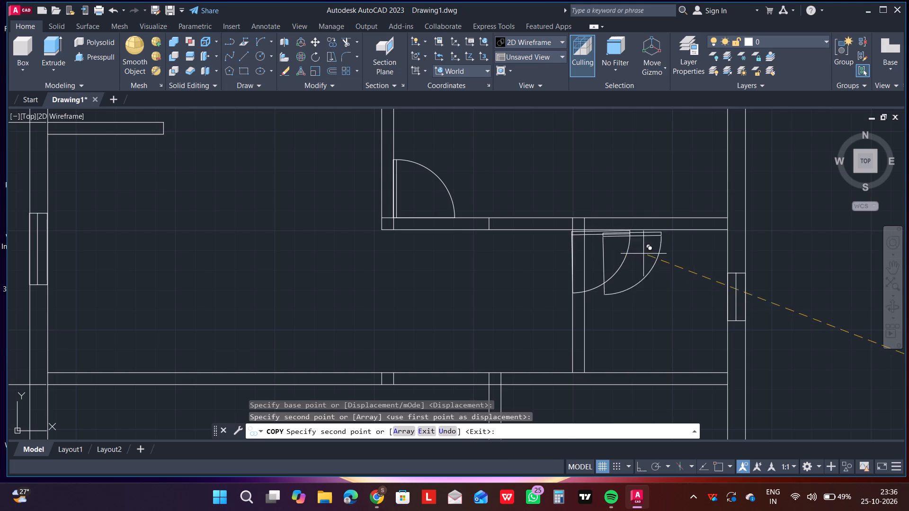
scroll(687, 251, "down", 4)
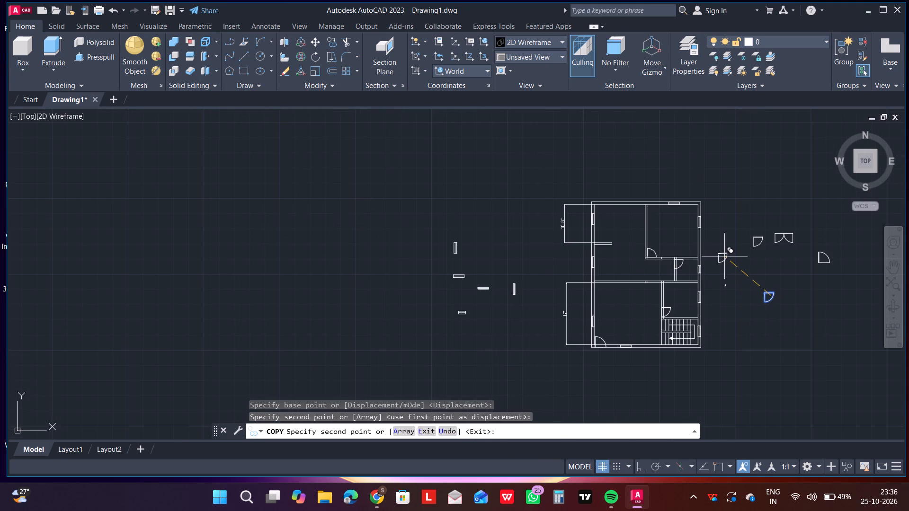
scroll(724, 256, "up", 1)
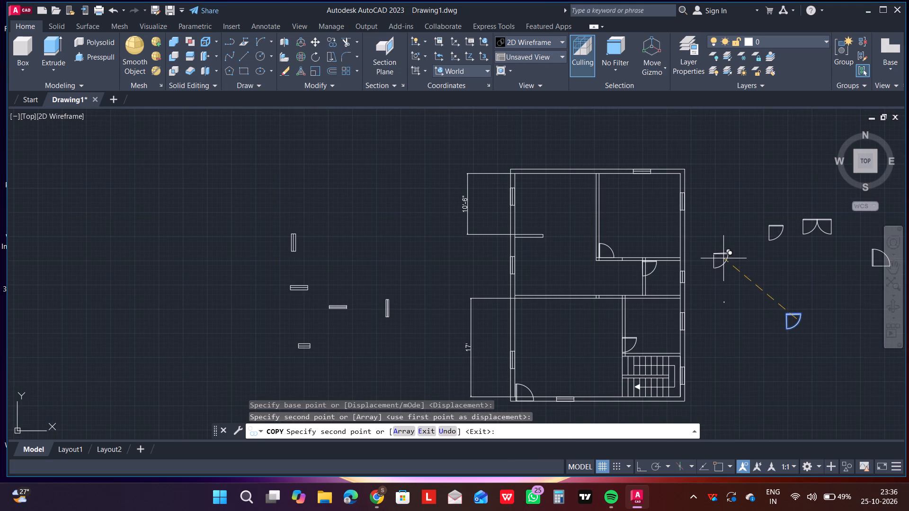
key("Escape")
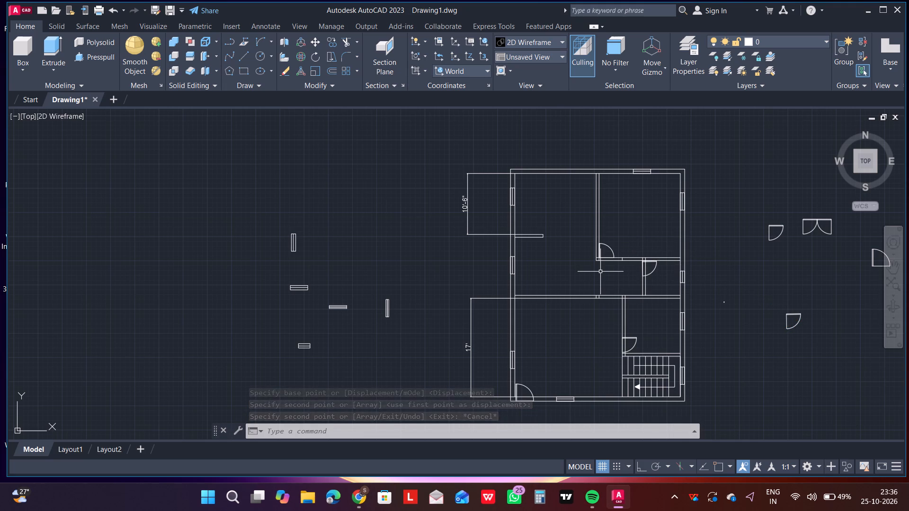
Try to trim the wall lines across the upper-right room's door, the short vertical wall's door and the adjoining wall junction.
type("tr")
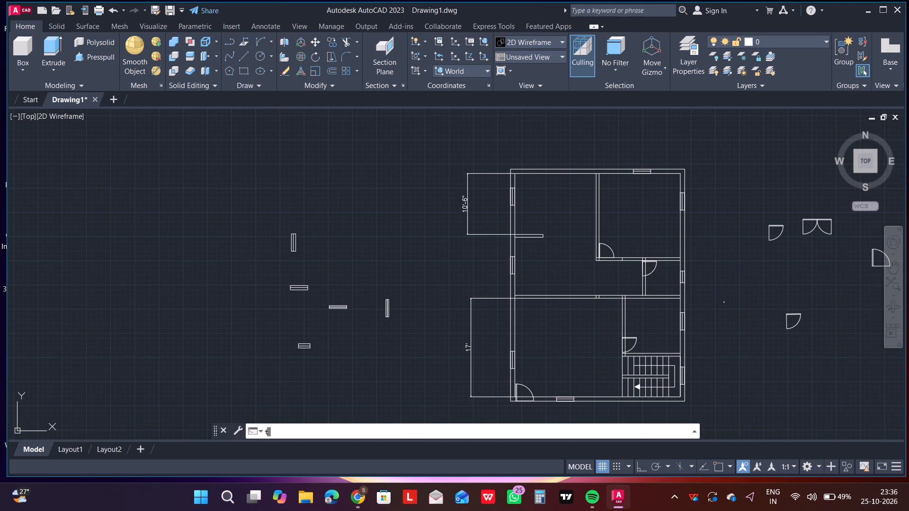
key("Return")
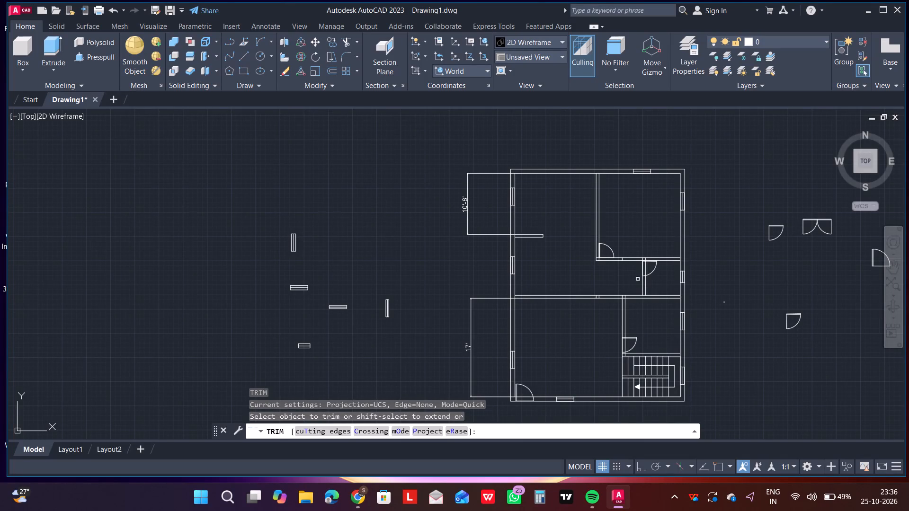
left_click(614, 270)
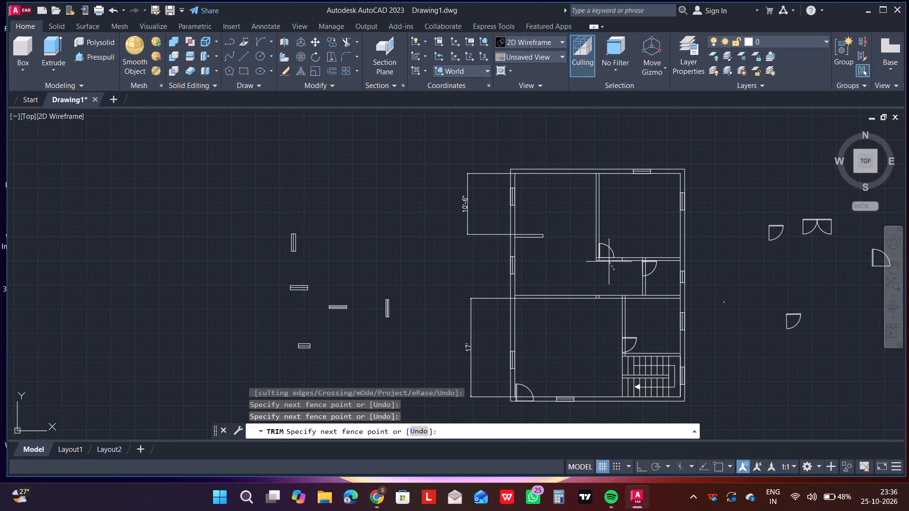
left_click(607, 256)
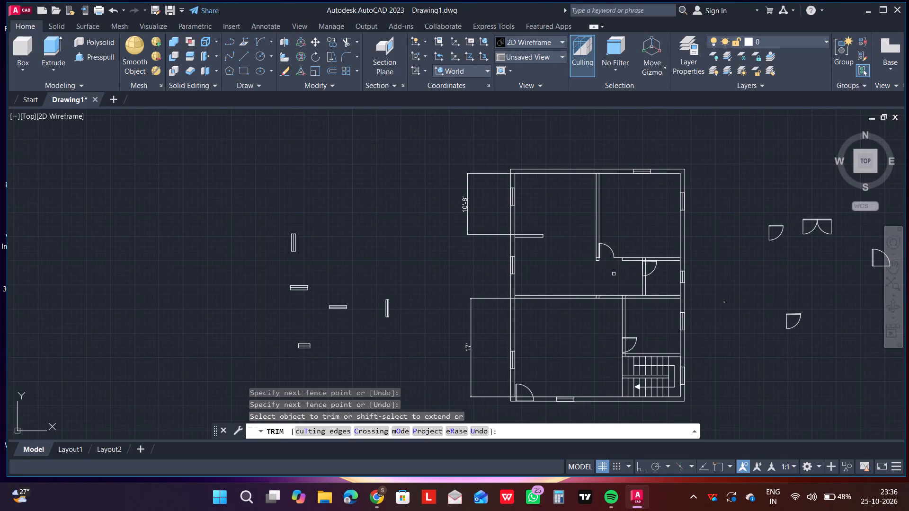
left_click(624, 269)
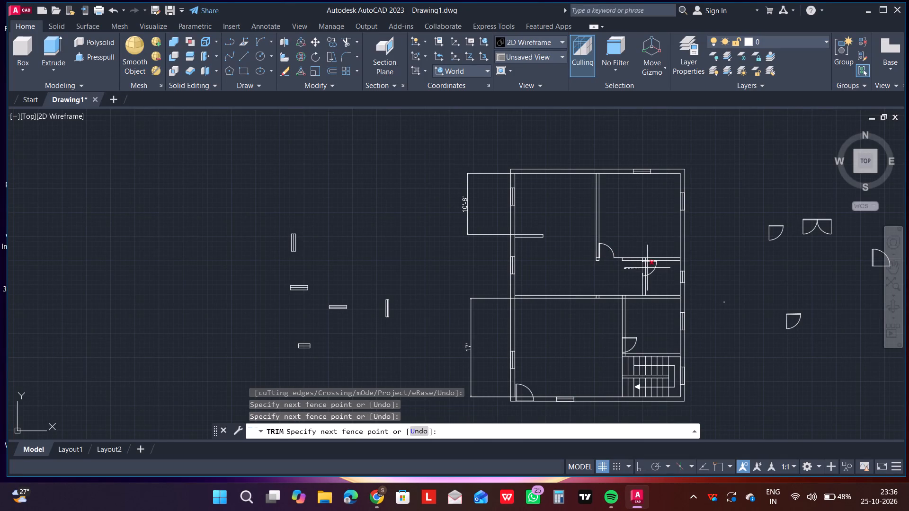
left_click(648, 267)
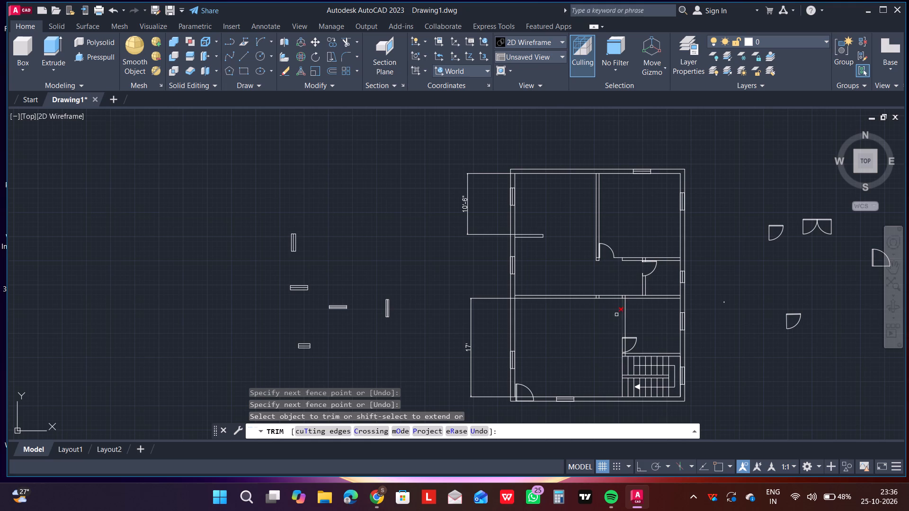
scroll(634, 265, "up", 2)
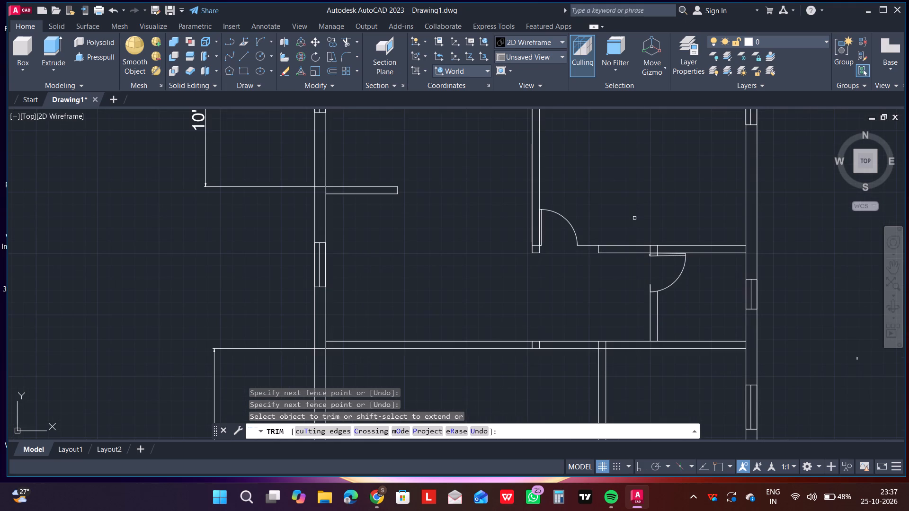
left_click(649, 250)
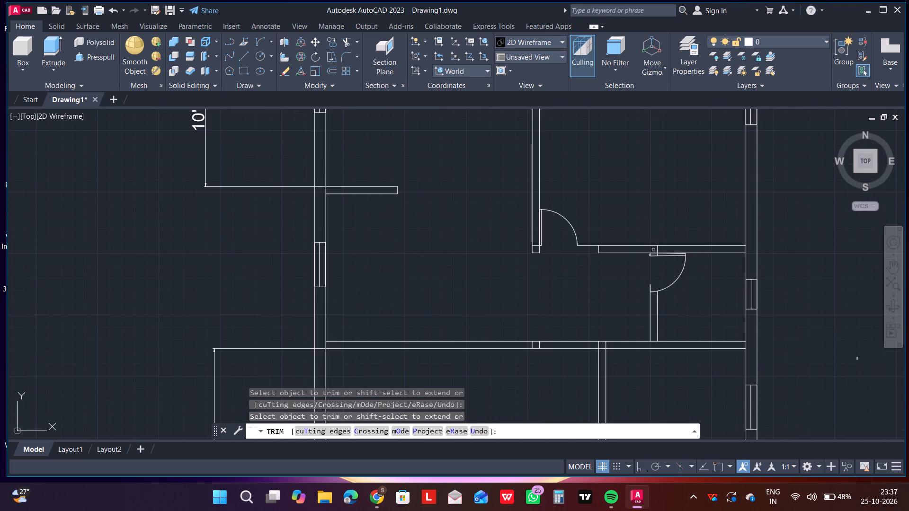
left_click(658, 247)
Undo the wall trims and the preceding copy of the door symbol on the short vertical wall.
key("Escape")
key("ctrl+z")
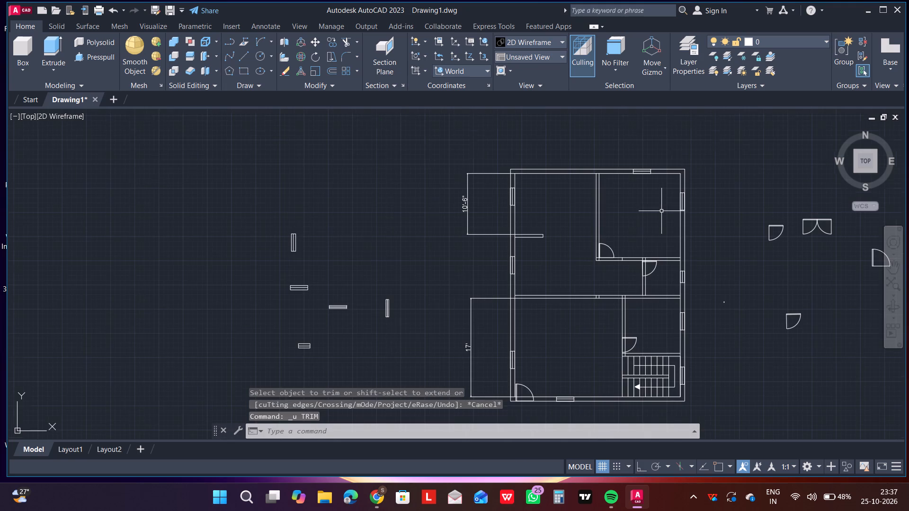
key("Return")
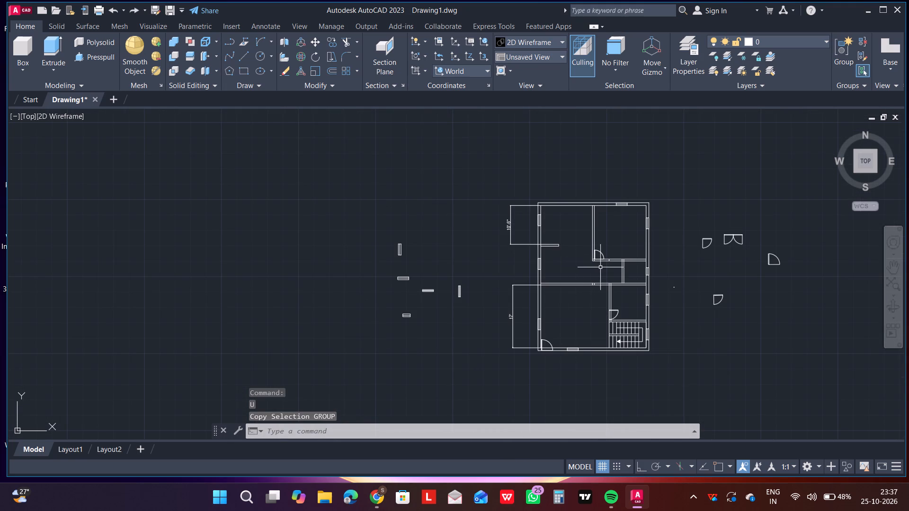
Trim both wall lines across the door opening in the lower wall of the upper-right room.
scroll(600, 271, "up", 3)
left_click(586, 248)
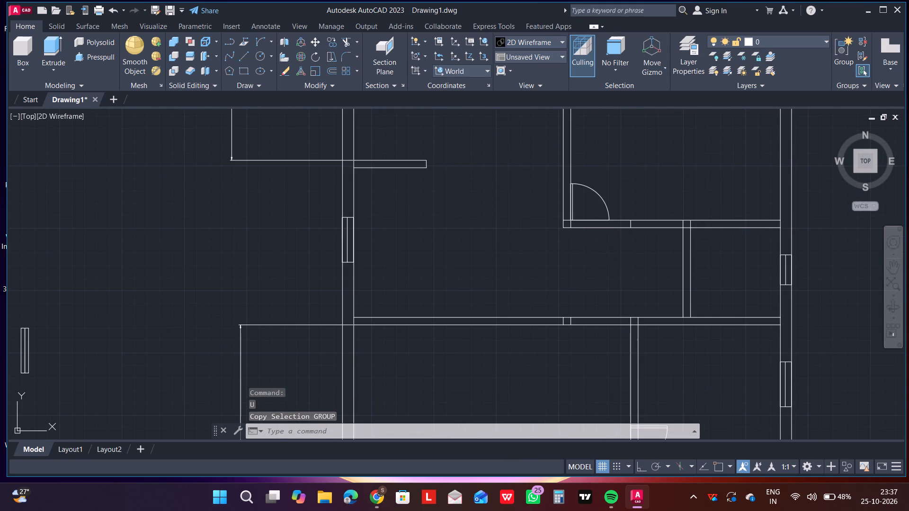
key("Return")
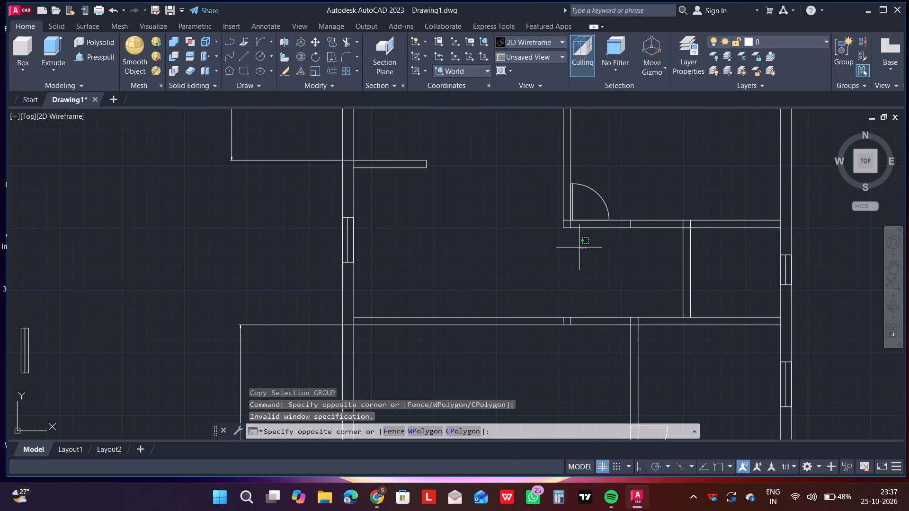
key("Escape")
type("tr")
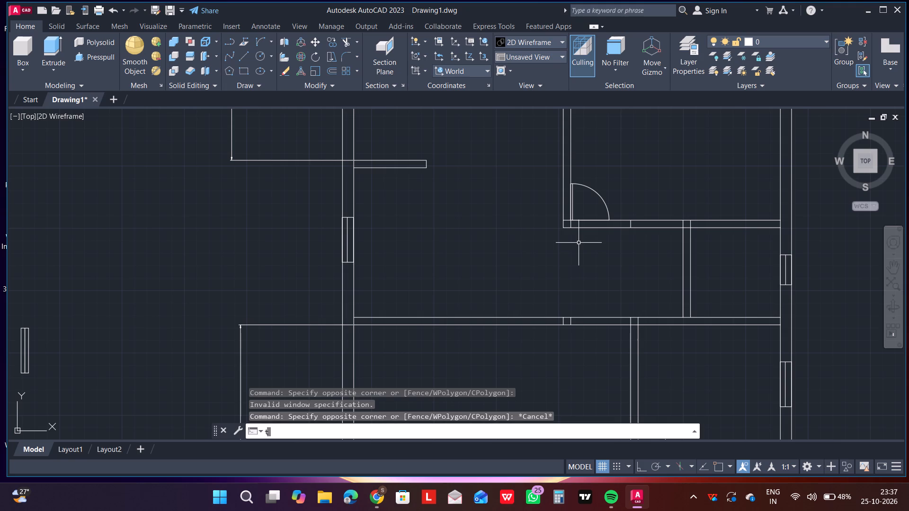
key("Return")
left_click(584, 244)
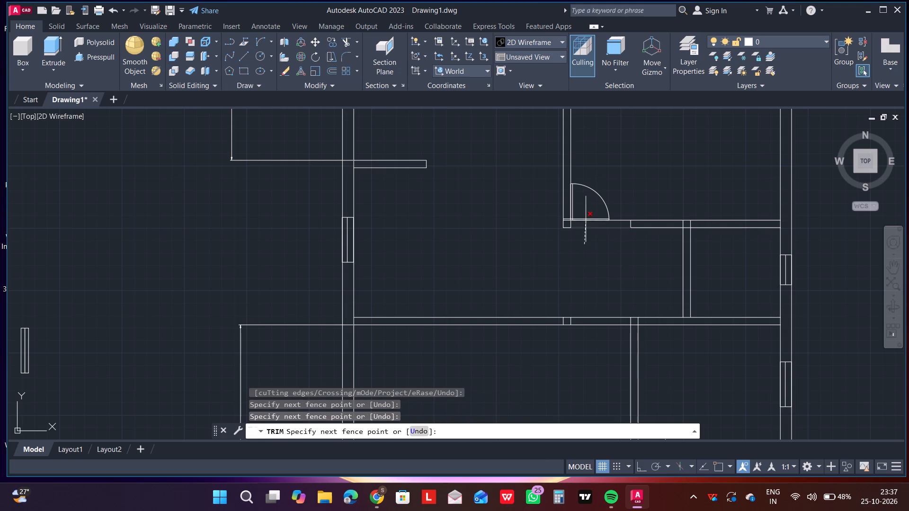
left_click(586, 218)
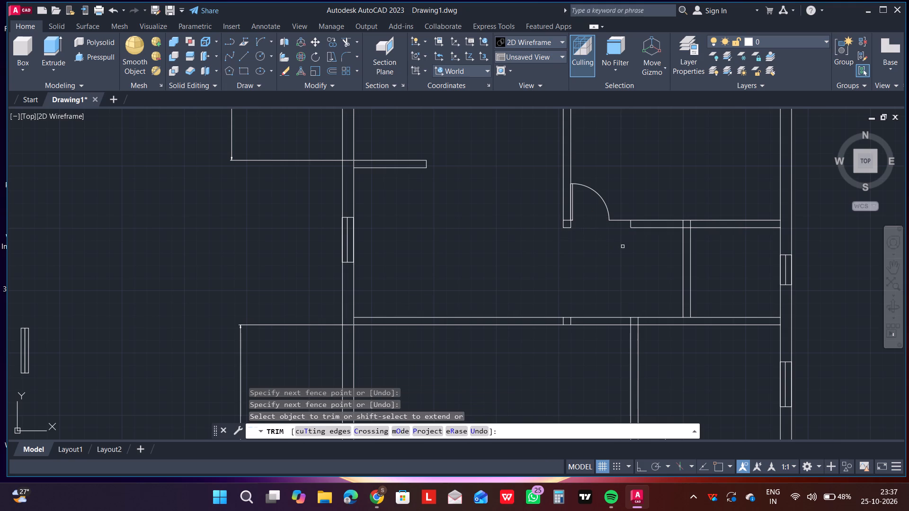
Trim the overlapping lines where the short vertical wall meets the upper-right room's lower wall, leaving an open T-junction.
scroll(674, 227, "up", 3)
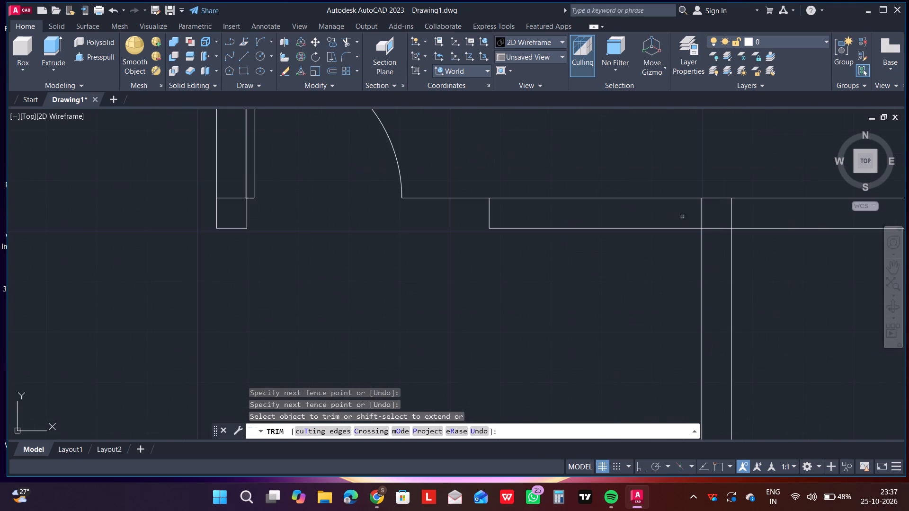
left_click(686, 211)
left_click(741, 216)
left_click(709, 218)
left_click(714, 235)
scroll(707, 226, "down", 3)
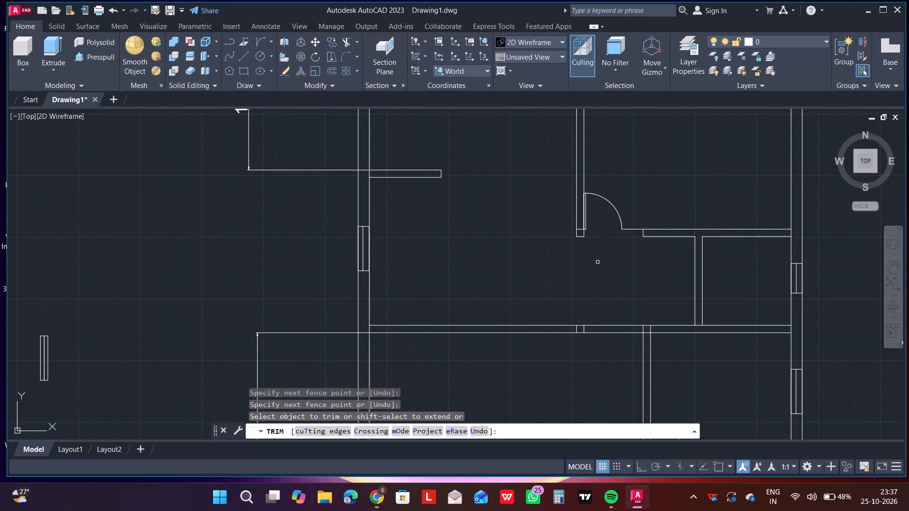
key("Escape")
Copy the downward-swinging single door symbol outside the plan to the upper end of the short vertical wall below the upper-right room.
scroll(624, 250, "down", 2)
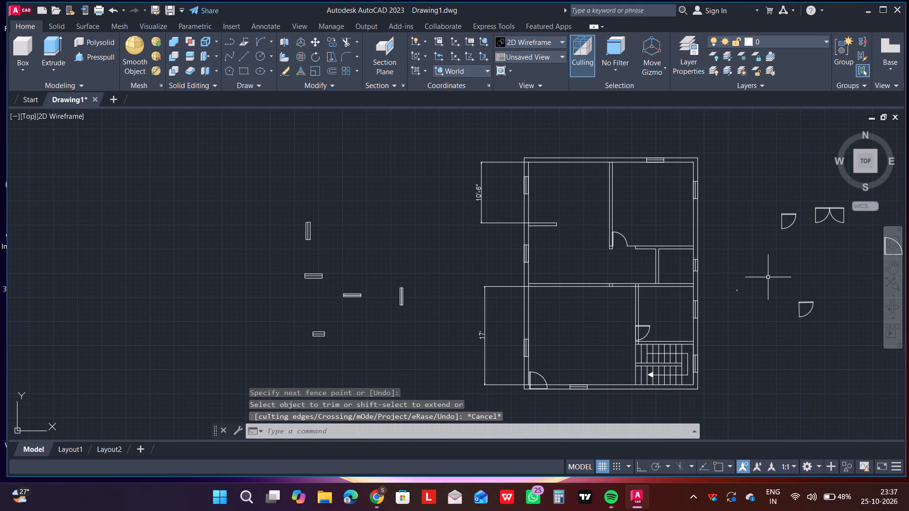
left_click_drag(768, 277, 773, 280)
left_click(818, 334)
right_click(813, 332)
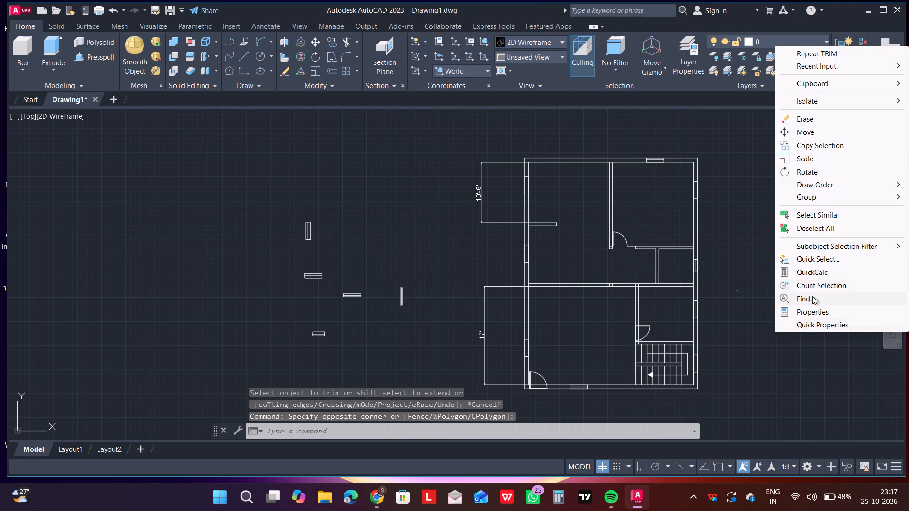
left_click(811, 141)
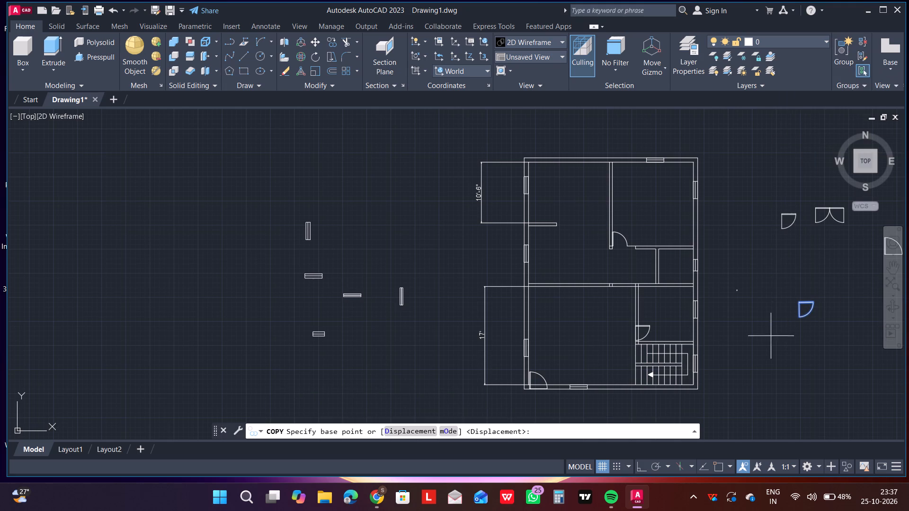
left_click(802, 308)
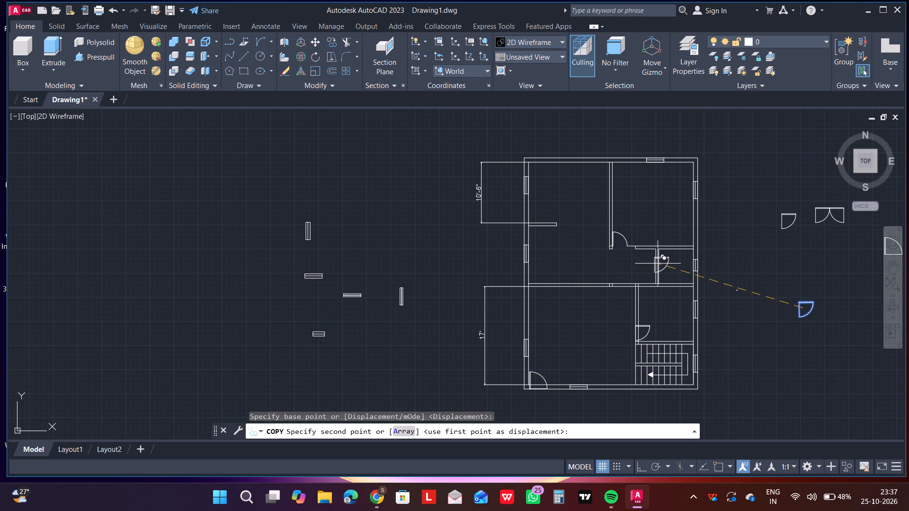
scroll(658, 263, "up", 2)
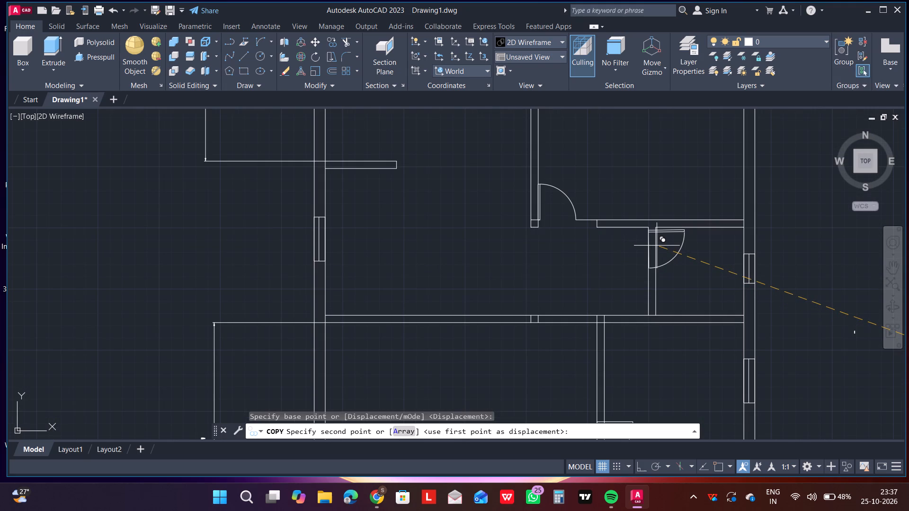
left_click(656, 247)
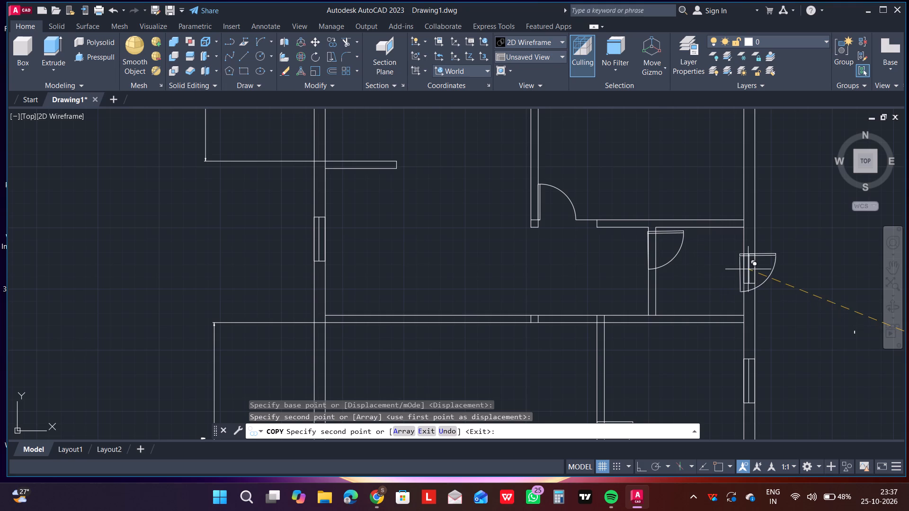
key("Return")
key("Escape")
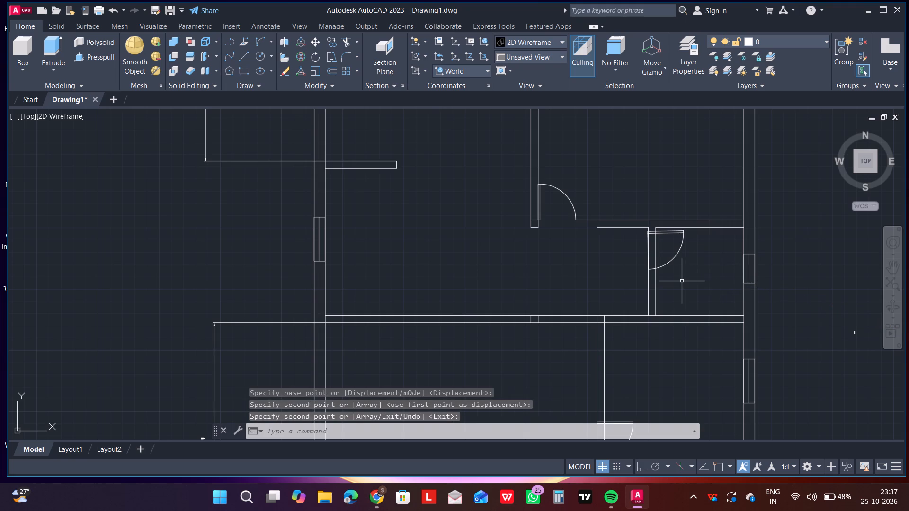
Trim both lines of the short vertical wall across the newly placed door's opening.
type("tr")
key("Return")
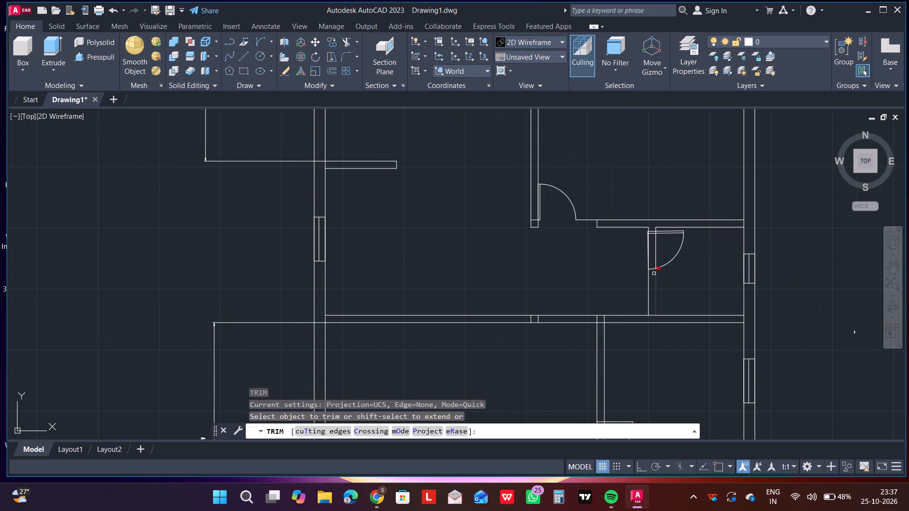
left_click_drag(627, 254, 635, 256)
left_click(633, 251)
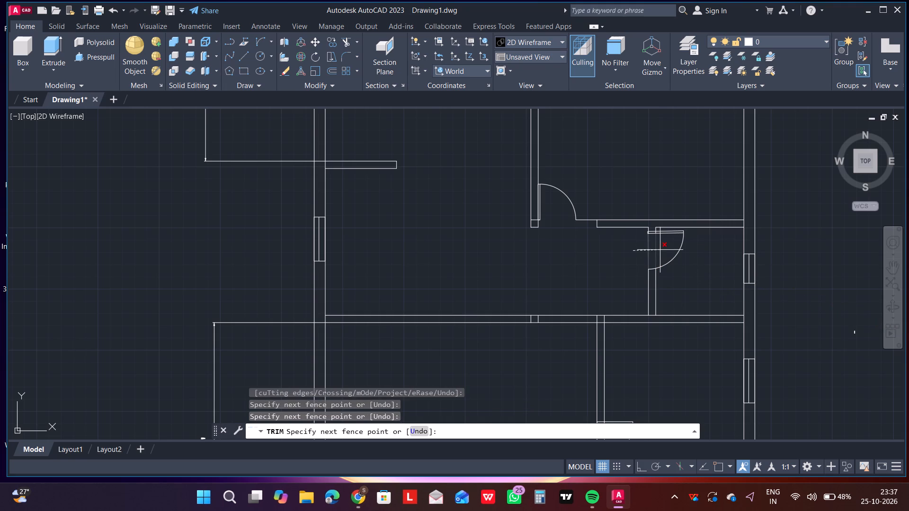
left_click(660, 250)
Trim away the two leftover short cross lines inside the horizontal wall above the large lower room.
scroll(599, 272, "down", 2)
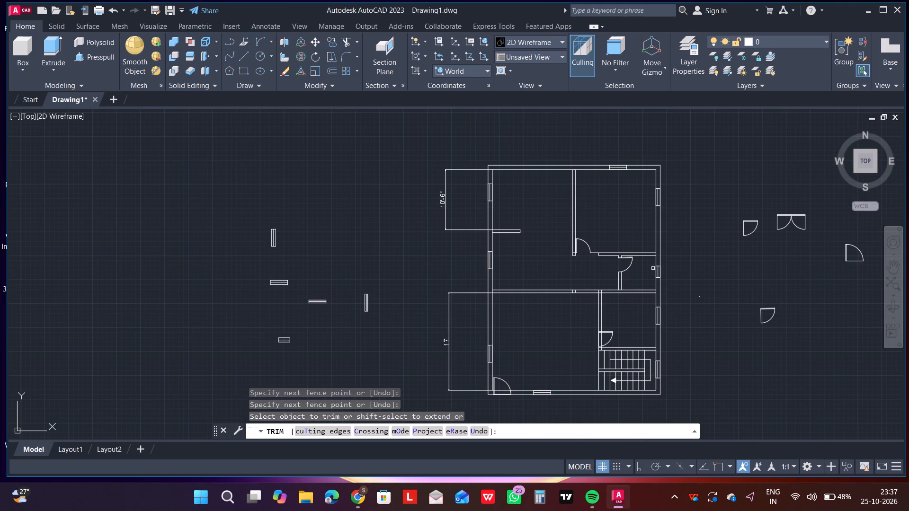
scroll(615, 263, "up", 2)
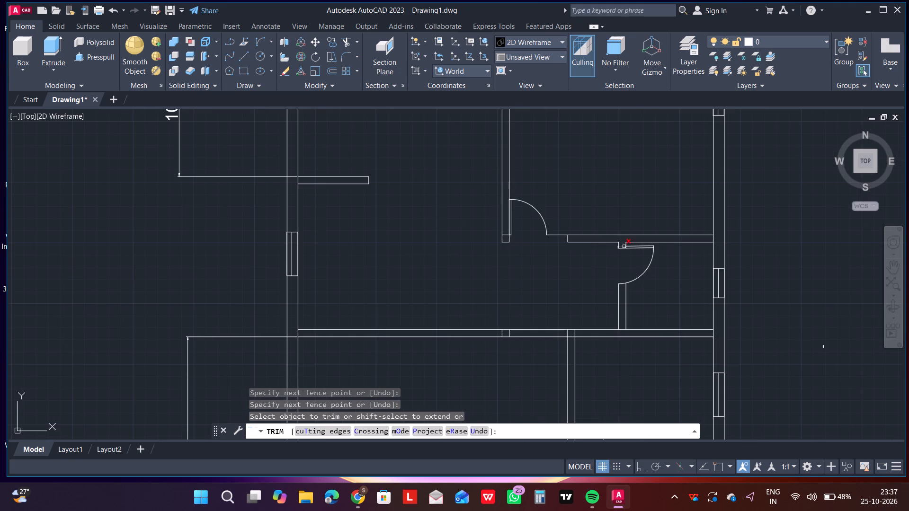
scroll(621, 273, "down", 1)
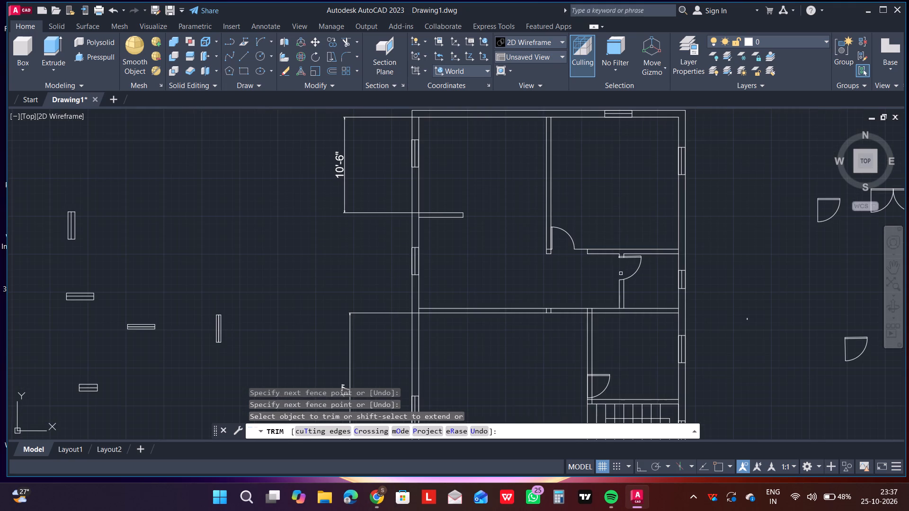
scroll(530, 319, "up", 3)
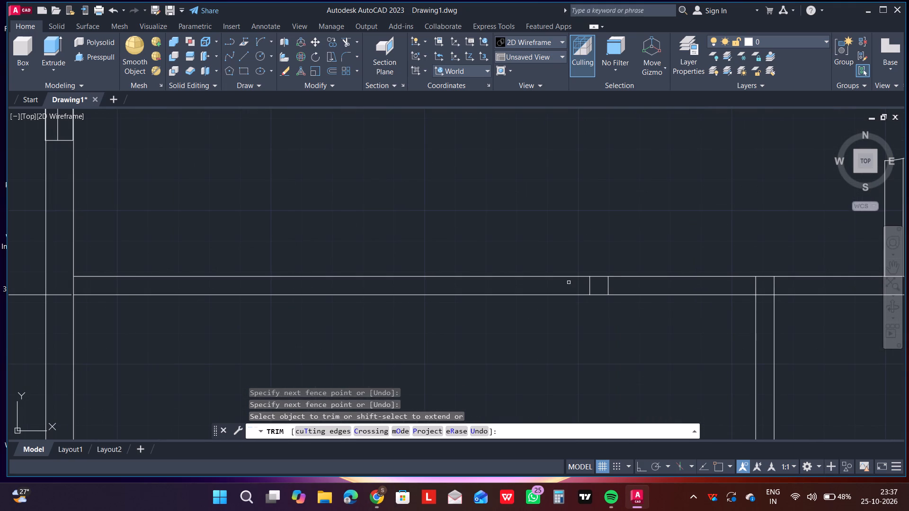
left_click(569, 282)
left_click(619, 288)
scroll(617, 295, "down", 2)
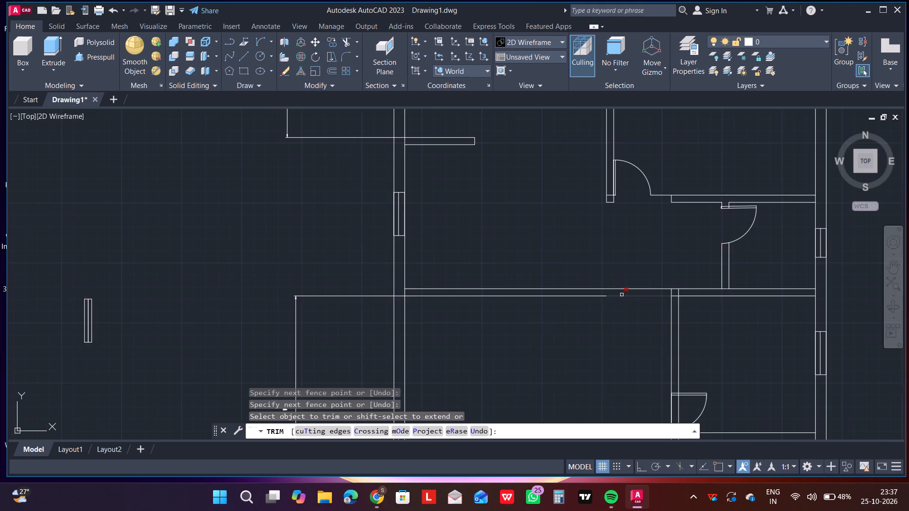
scroll(622, 295, "down", 1)
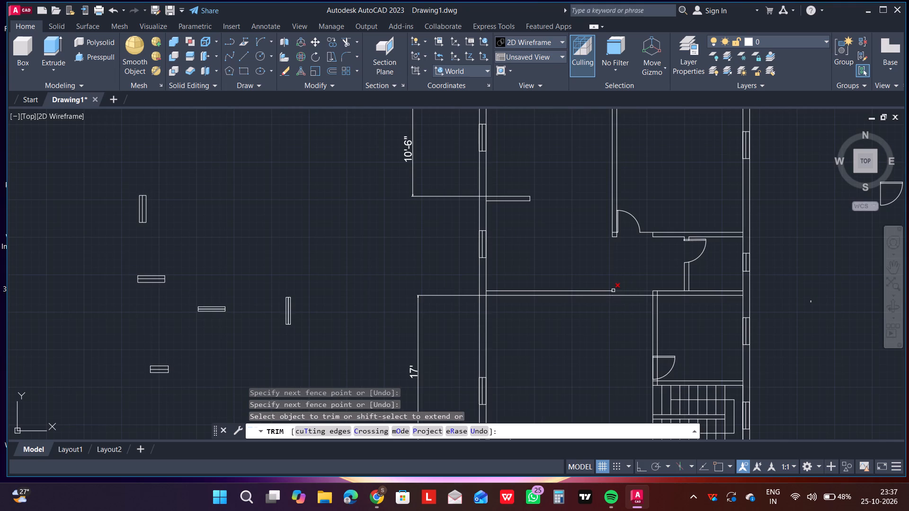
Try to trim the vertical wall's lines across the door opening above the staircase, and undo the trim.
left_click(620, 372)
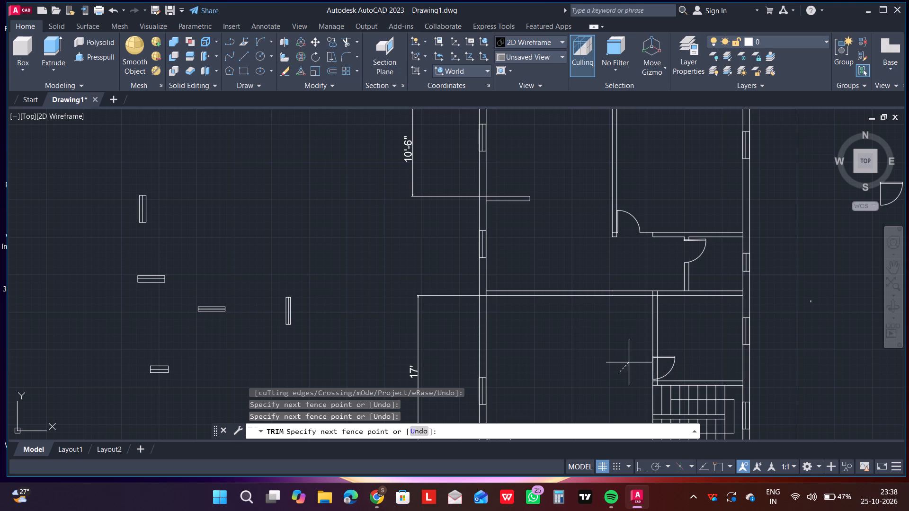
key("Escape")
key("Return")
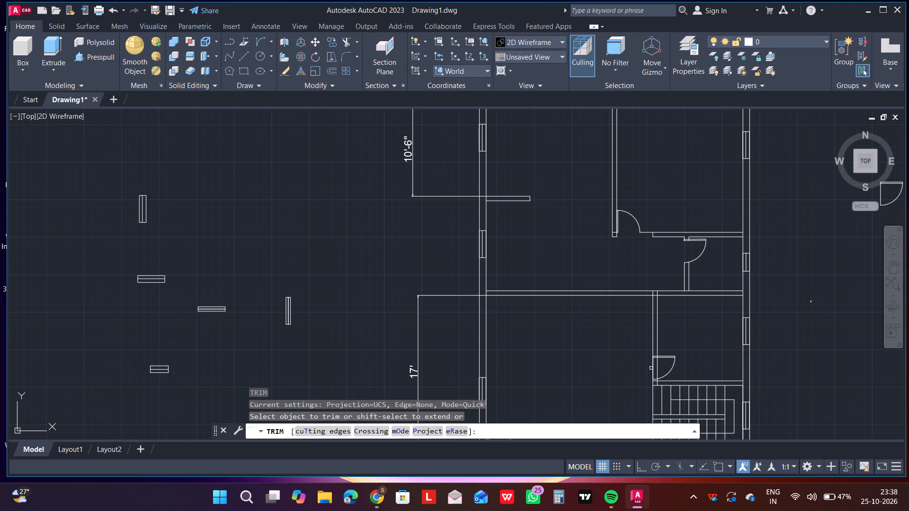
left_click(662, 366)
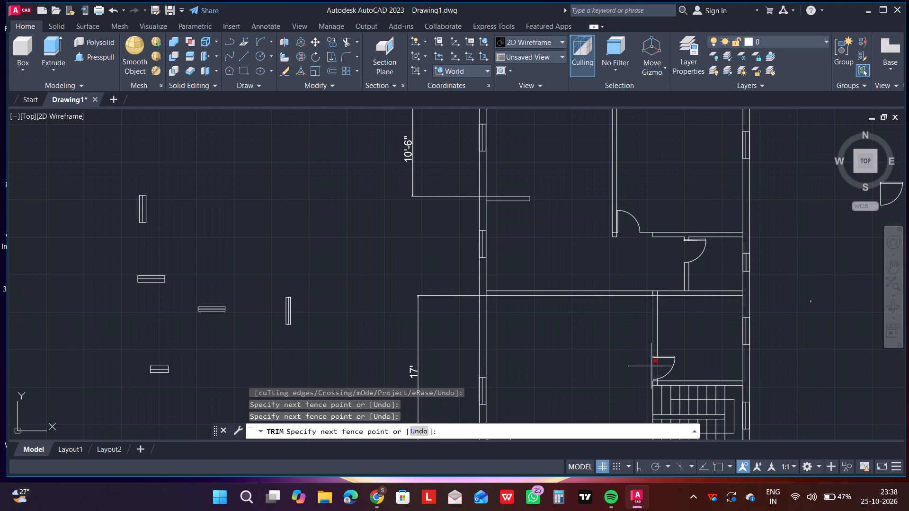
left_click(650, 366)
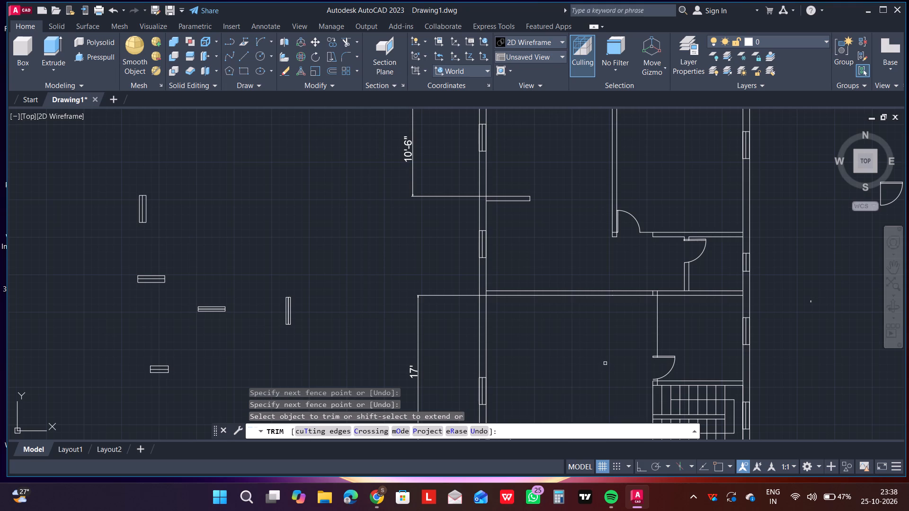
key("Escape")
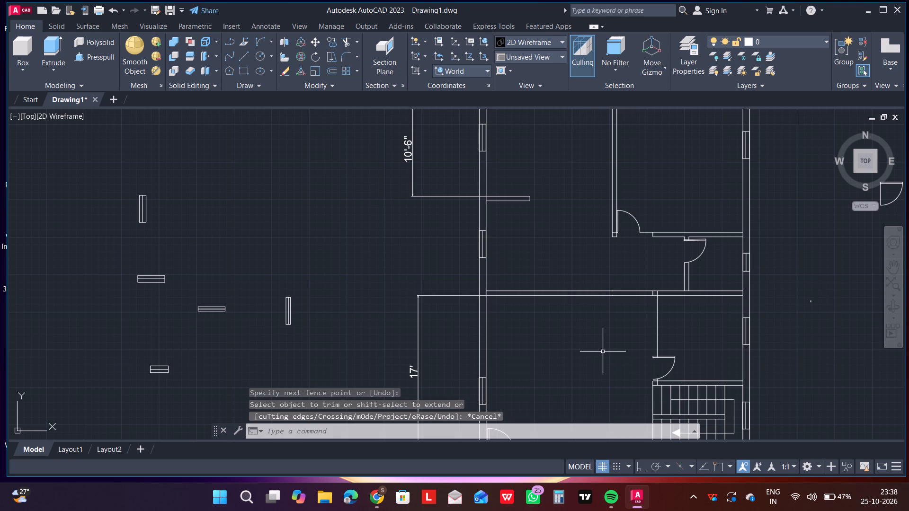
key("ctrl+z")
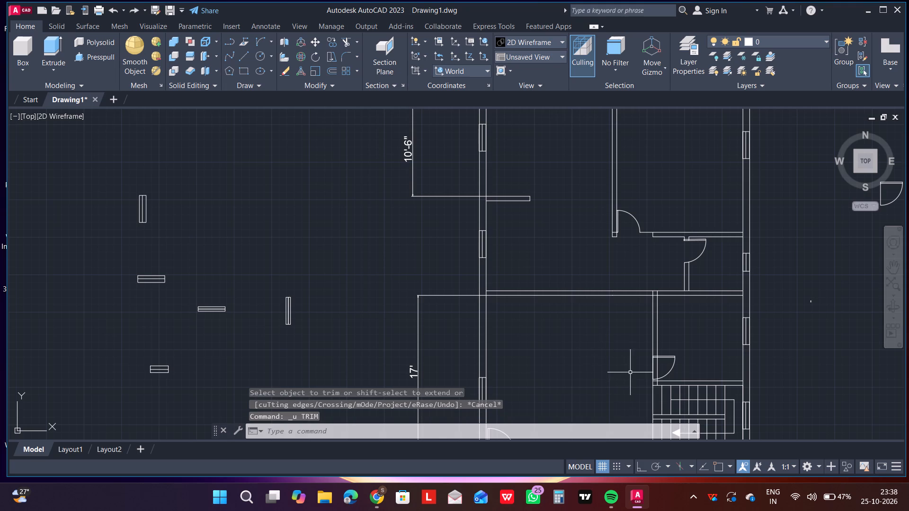
With object snap on, draw a horizontal line about 2'-2" long from the hinge corner of the door above the staircase into the large lower room.
scroll(655, 373, "up", 3)
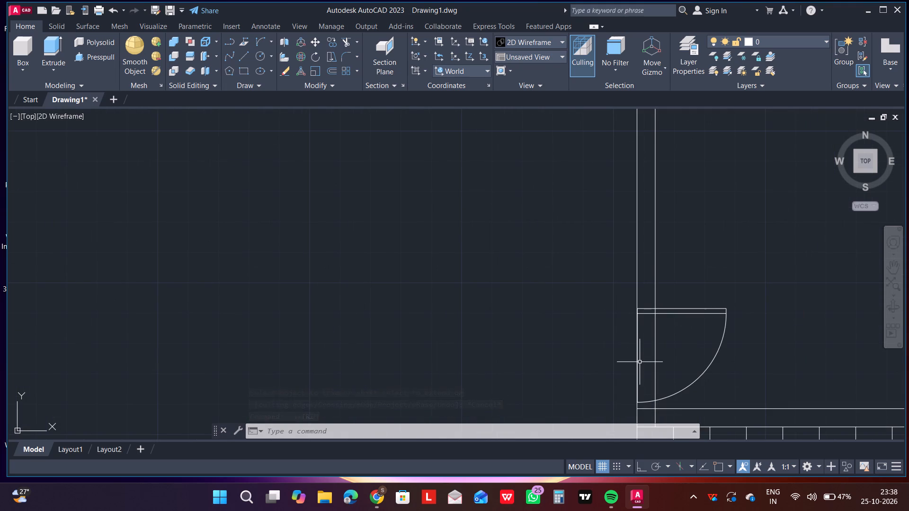
key("l")
key("Return")
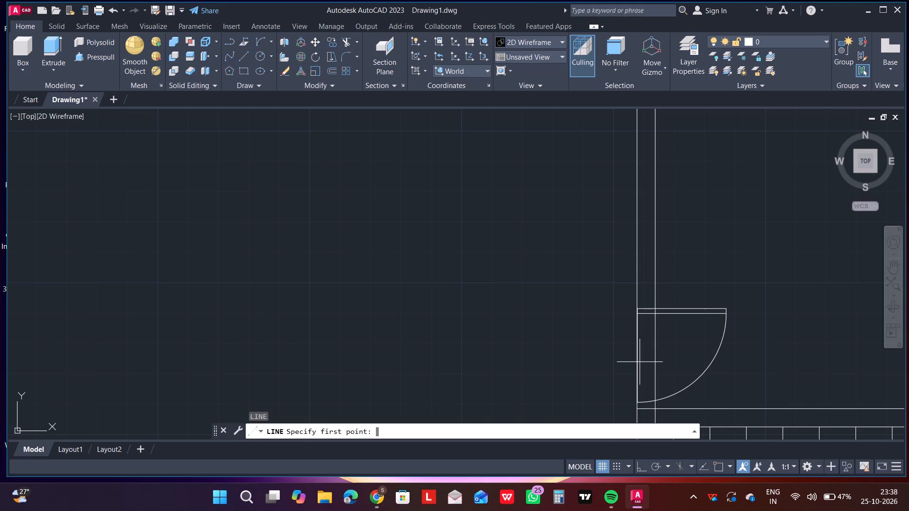
left_click(635, 312)
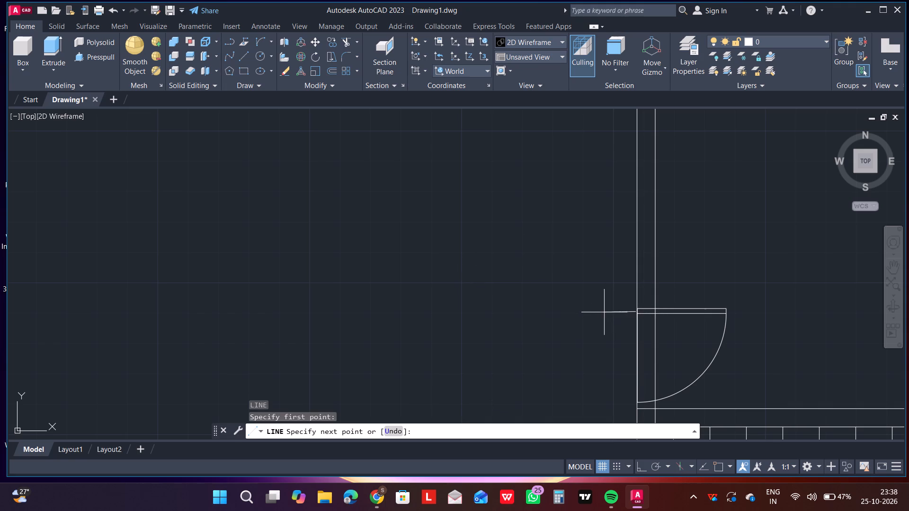
key("Escape")
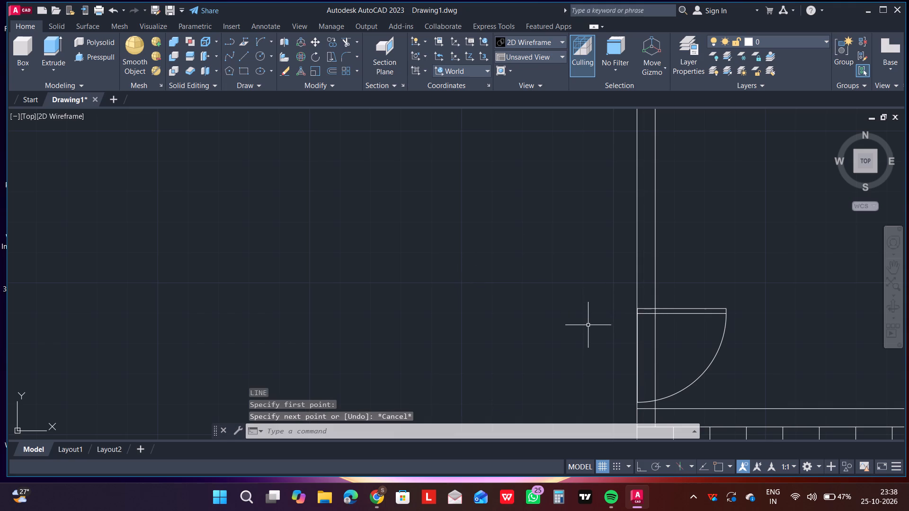
key("F3")
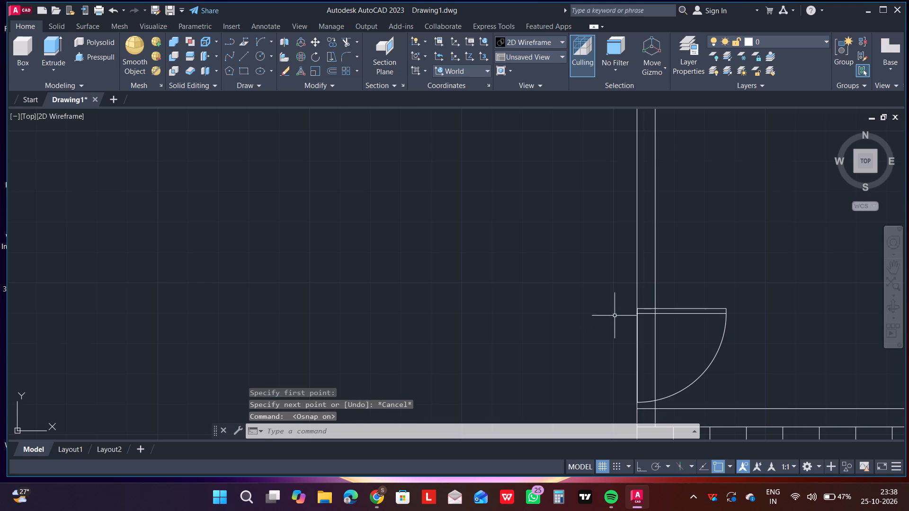
key("Return")
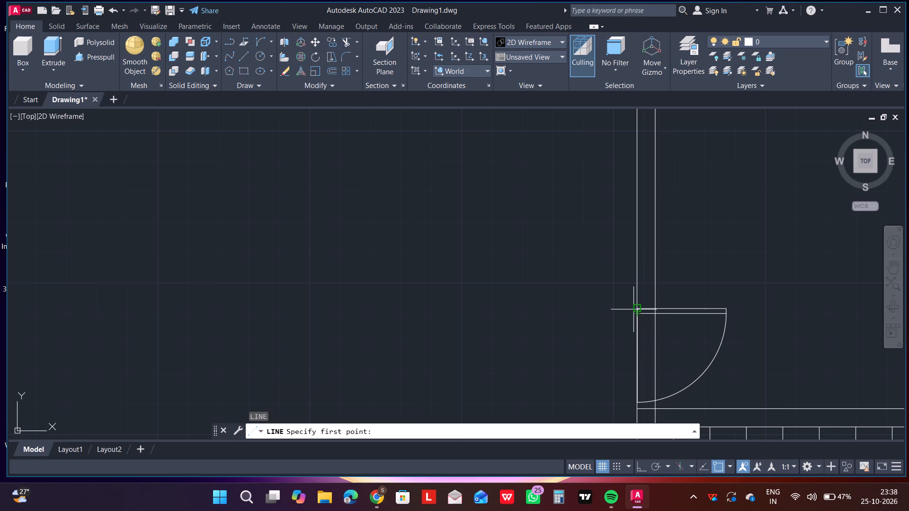
left_click_drag(633, 309, 622, 311)
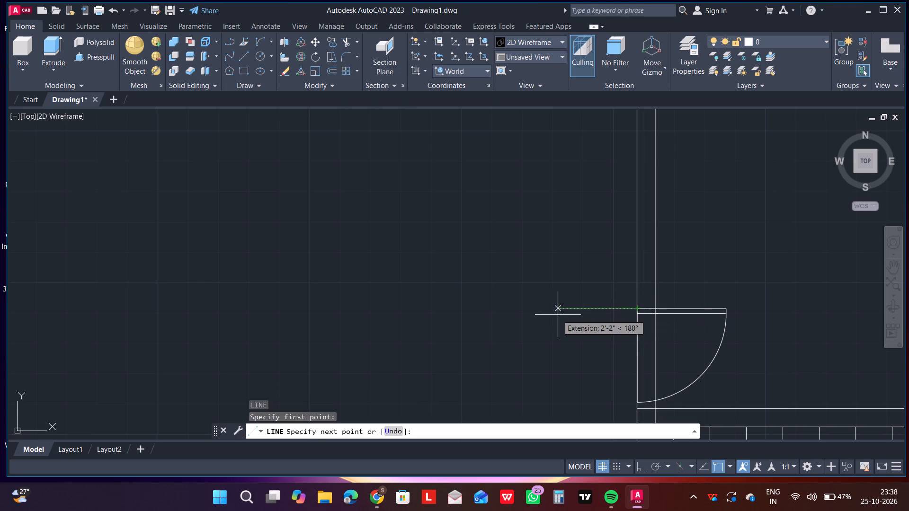
left_click(555, 313)
key("Escape")
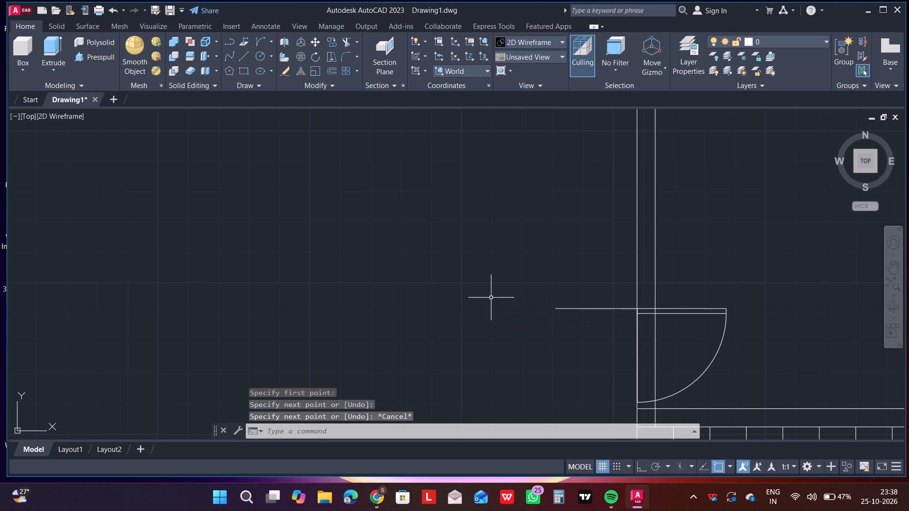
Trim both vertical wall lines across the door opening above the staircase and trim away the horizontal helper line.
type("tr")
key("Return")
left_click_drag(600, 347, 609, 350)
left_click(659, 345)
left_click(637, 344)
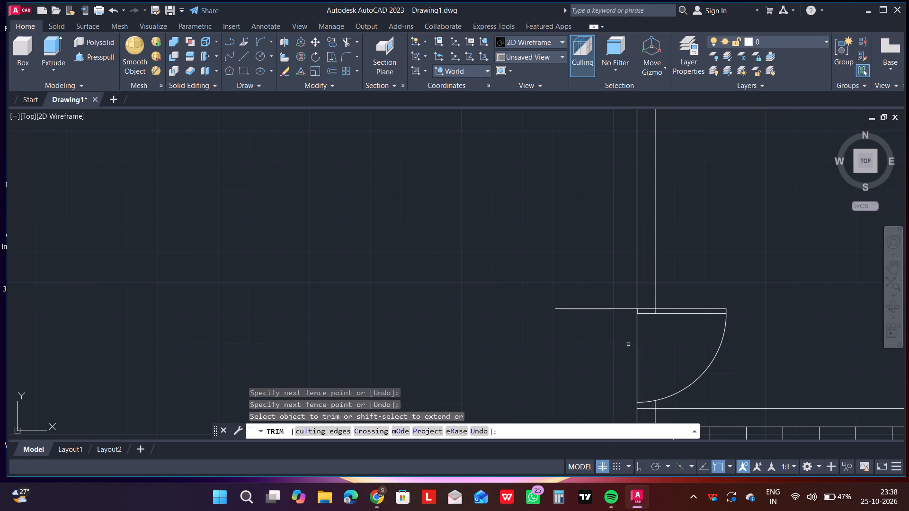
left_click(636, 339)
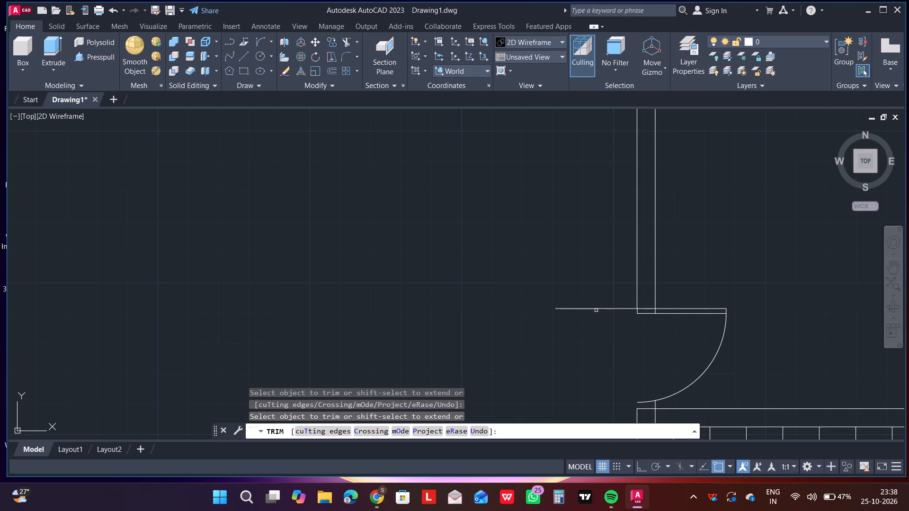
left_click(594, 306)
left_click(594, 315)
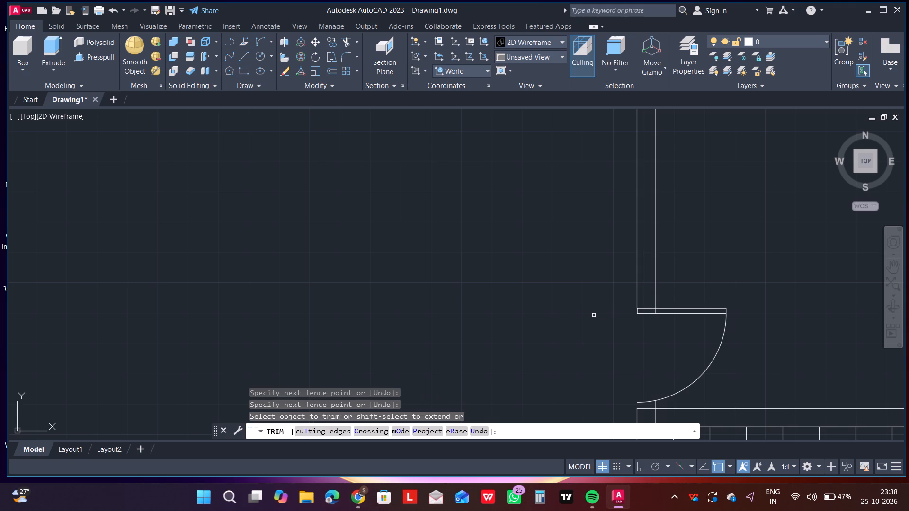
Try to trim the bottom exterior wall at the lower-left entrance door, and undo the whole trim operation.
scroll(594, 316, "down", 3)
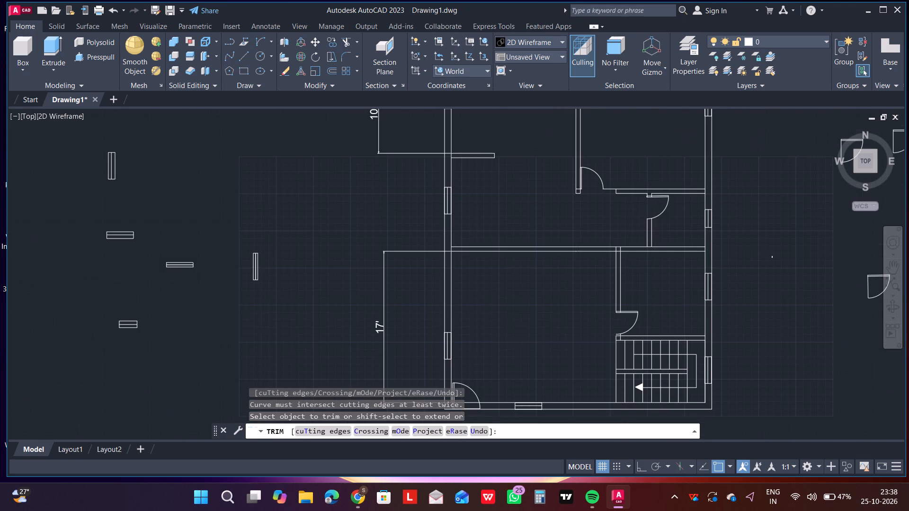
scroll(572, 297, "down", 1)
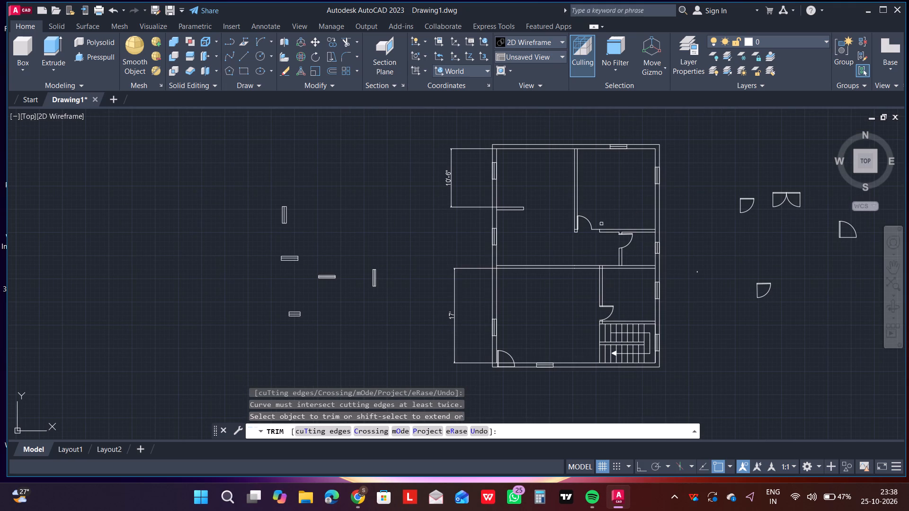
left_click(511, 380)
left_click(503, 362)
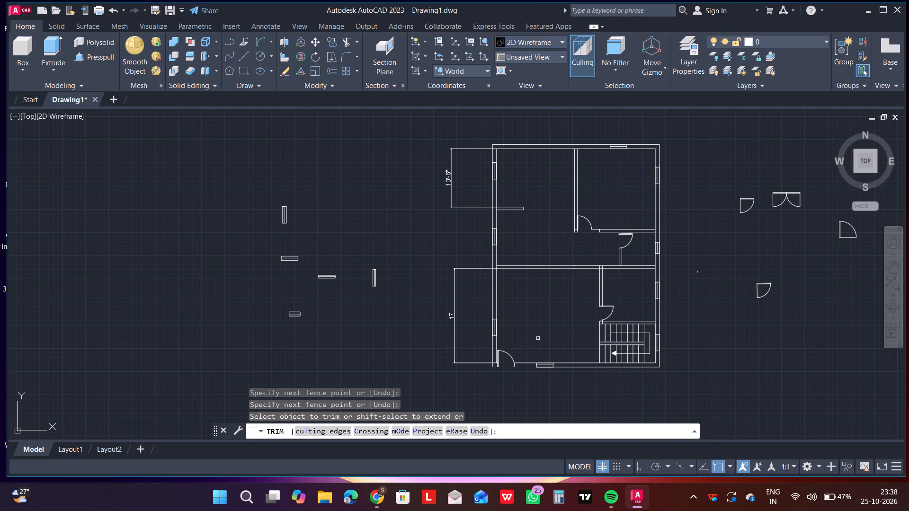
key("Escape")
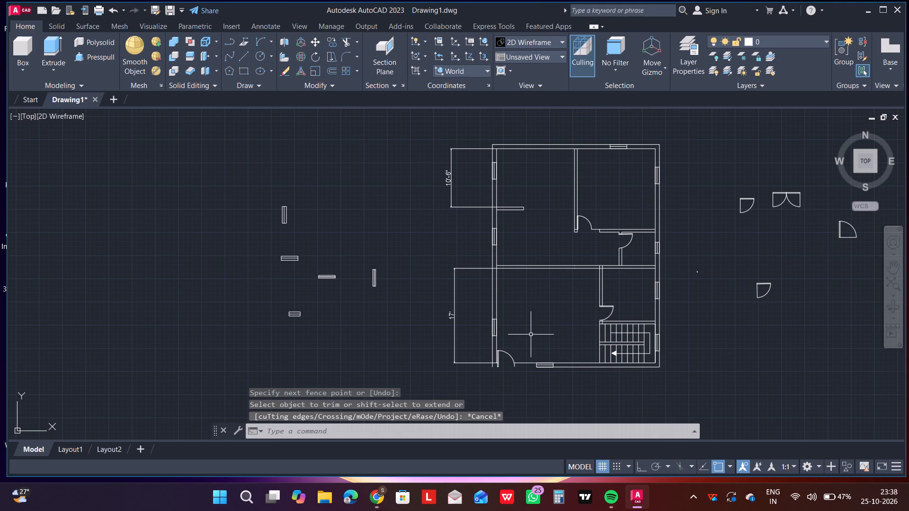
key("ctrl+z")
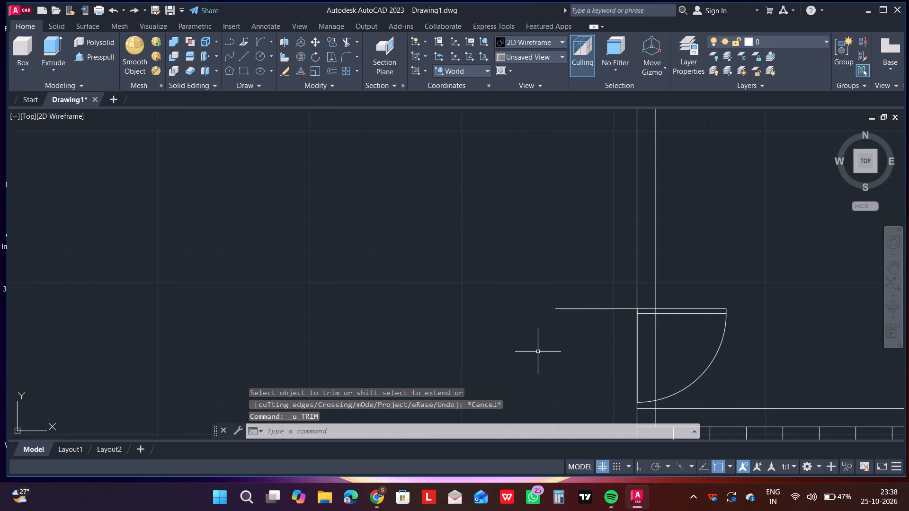
Trim both lines of the vertical wall across the door opening above the staircase, keeping the horizontal helper line.
scroll(538, 345, "down", 5)
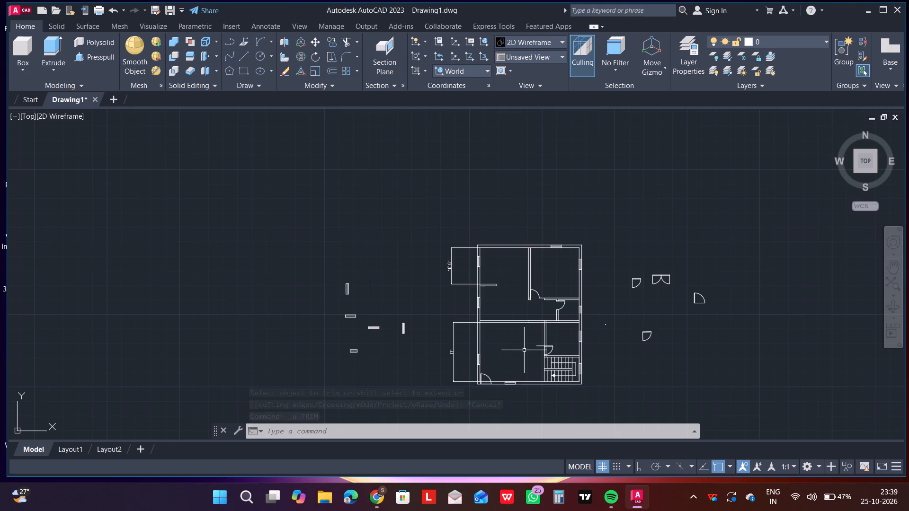
scroll(524, 349, "up", 1)
key("t")
key("r")
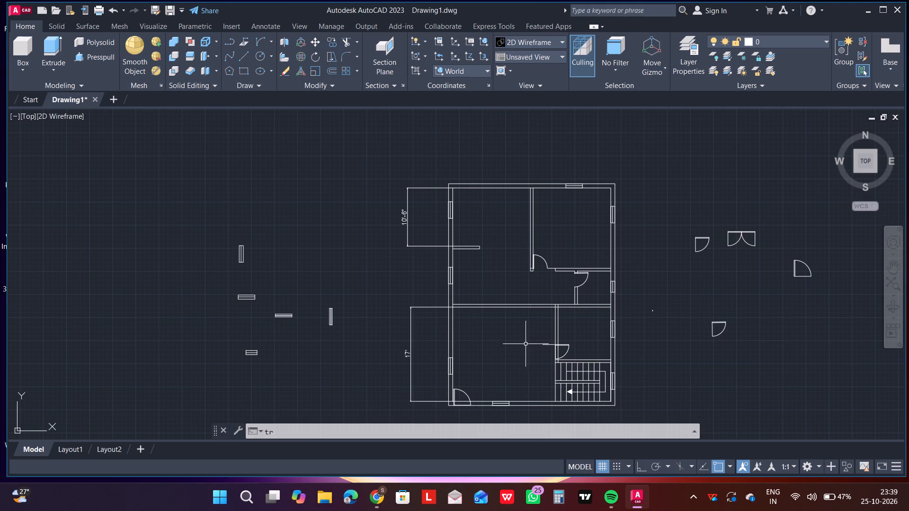
key("Return")
left_click(544, 355)
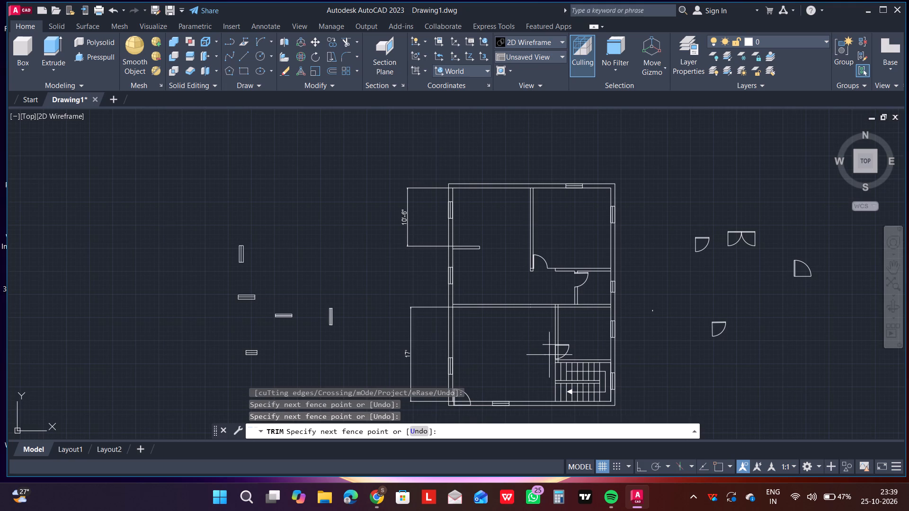
left_click(560, 353)
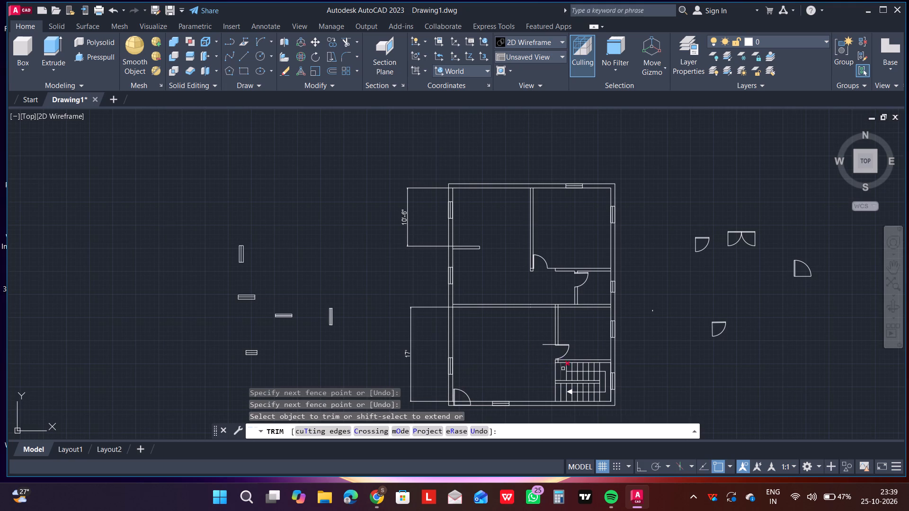
Trim away the leftover pieces of the vertical wall's inner line between the door arc and the staircase.
scroll(563, 365, "up", 3)
left_click(535, 352)
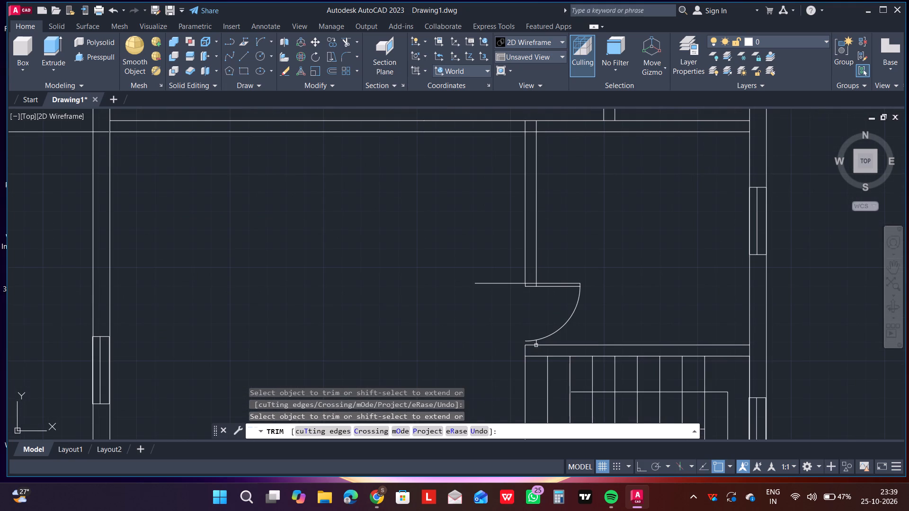
scroll(536, 342, "up", 3)
left_click(531, 344)
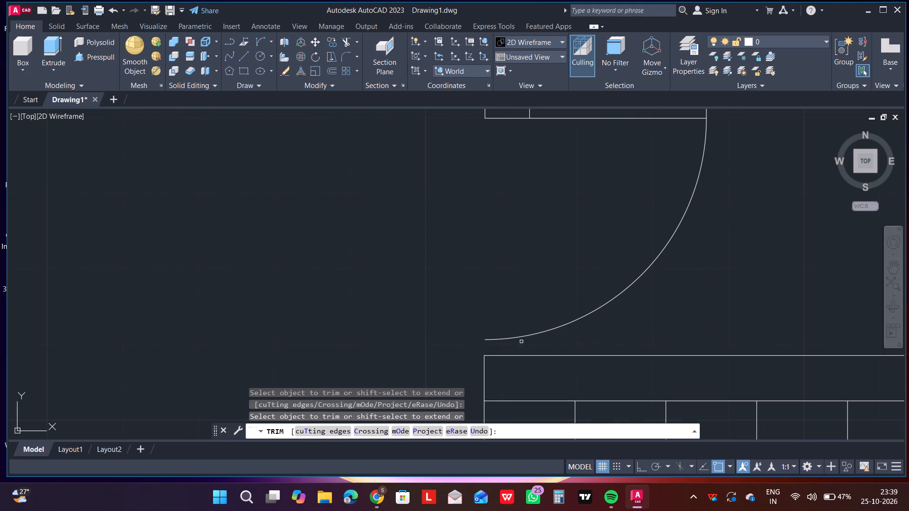
Trim both lines of the bottom exterior wall across the lower-left entrance door's opening.
scroll(507, 327, "down", 5)
scroll(461, 333, "down", 2)
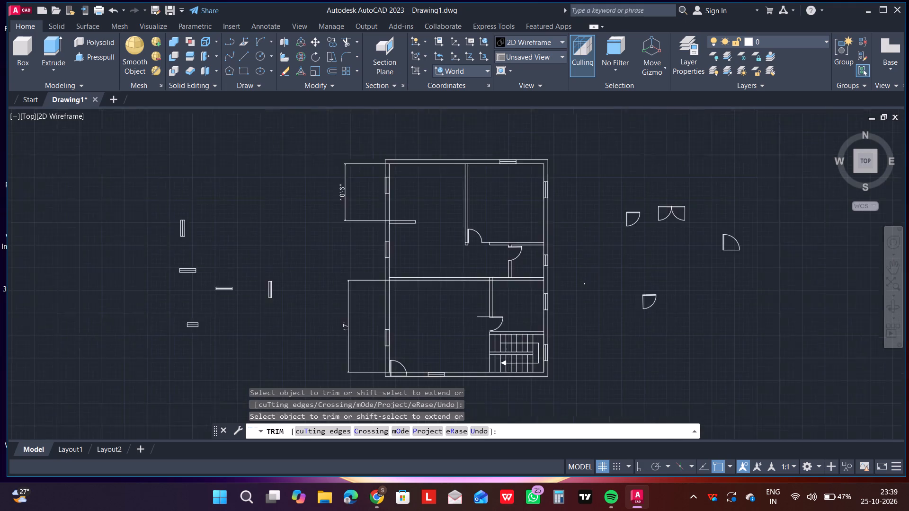
scroll(423, 367, "up", 3)
left_click(420, 358)
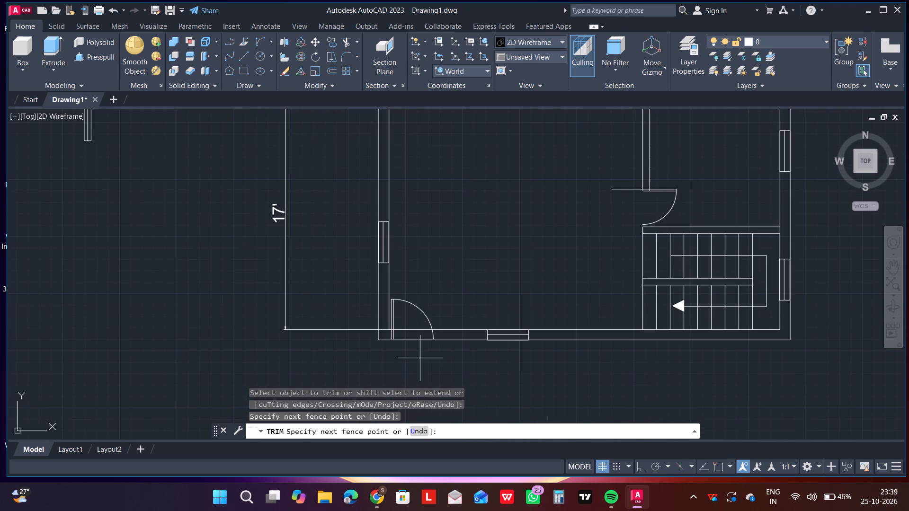
left_click(409, 327)
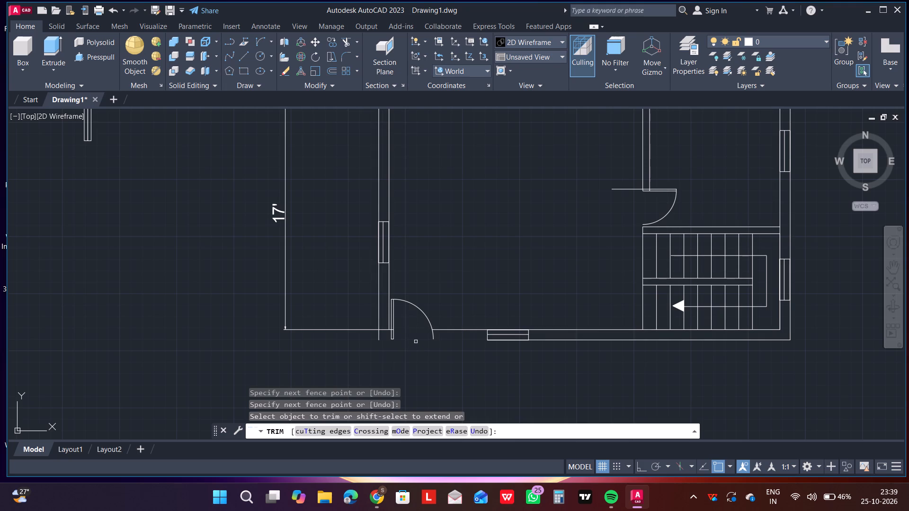
key("Escape")
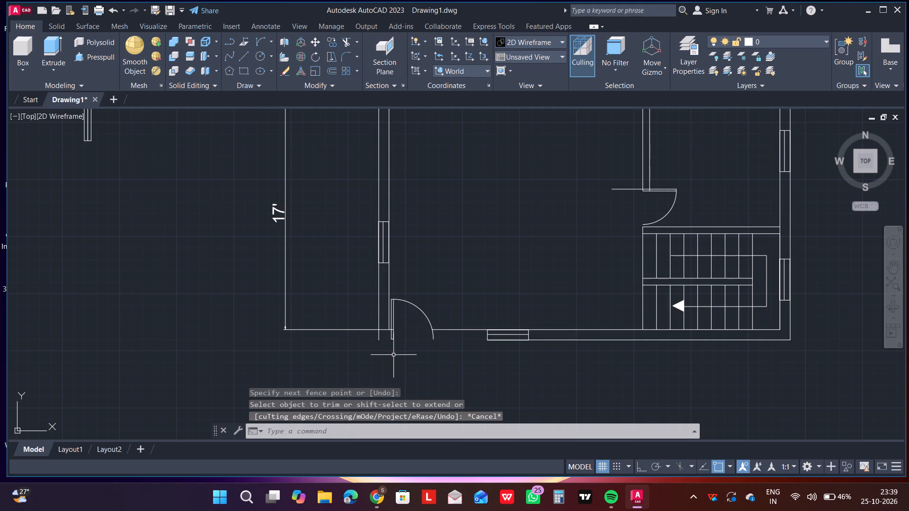
Draw a line along the bottom exterior wall's outer face, from the lower-left corner past the entrance door to the bottom window symbol.
key("l")
key("Return")
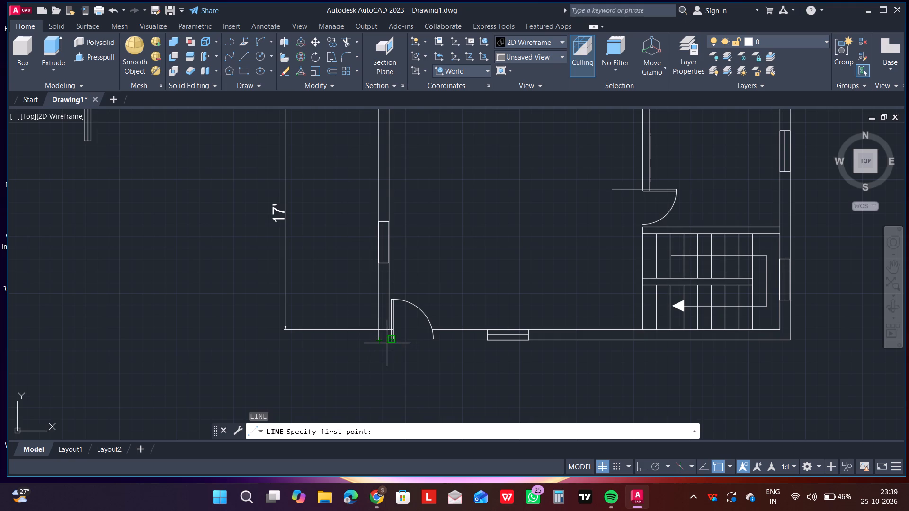
left_click(376, 340)
left_click(395, 340)
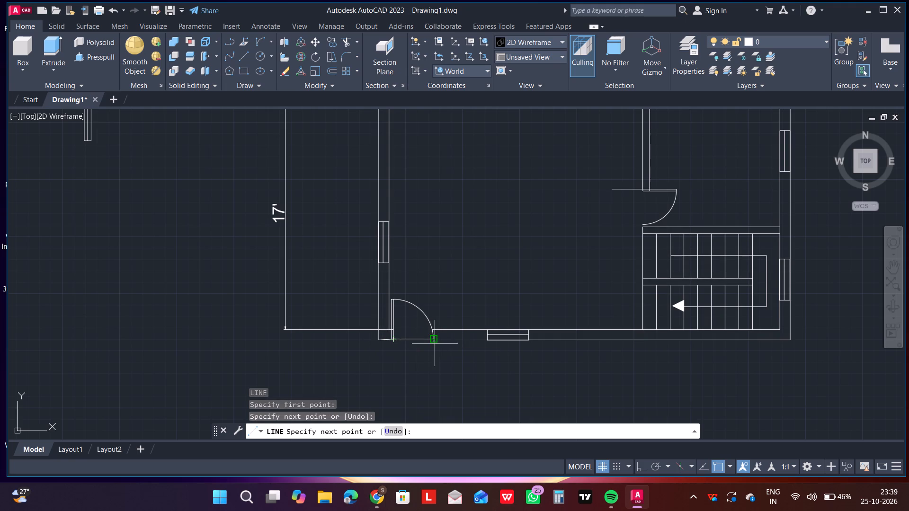
left_click(489, 339)
key("Escape")
scroll(472, 340, "down", 3)
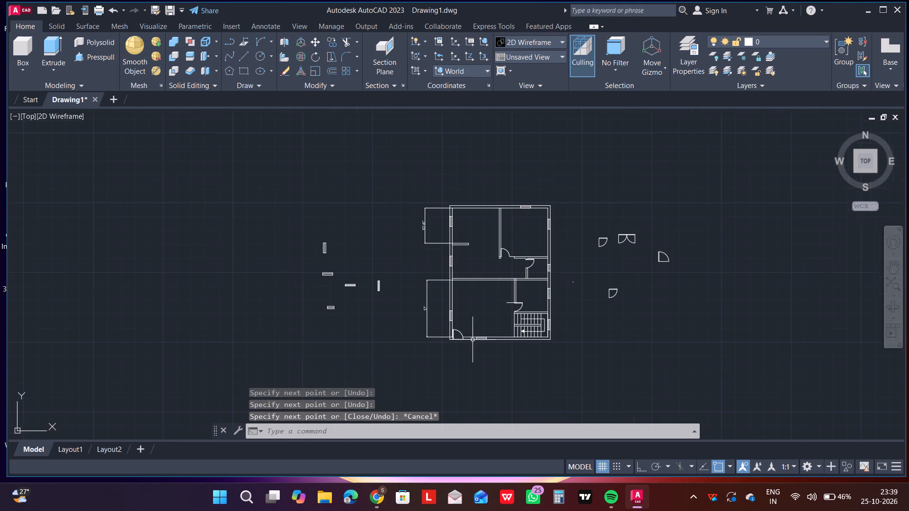
Trim away the leftover horizontal helper line beside the door above the staircase.
scroll(545, 304, "up", 2)
scroll(540, 306, "down", 1)
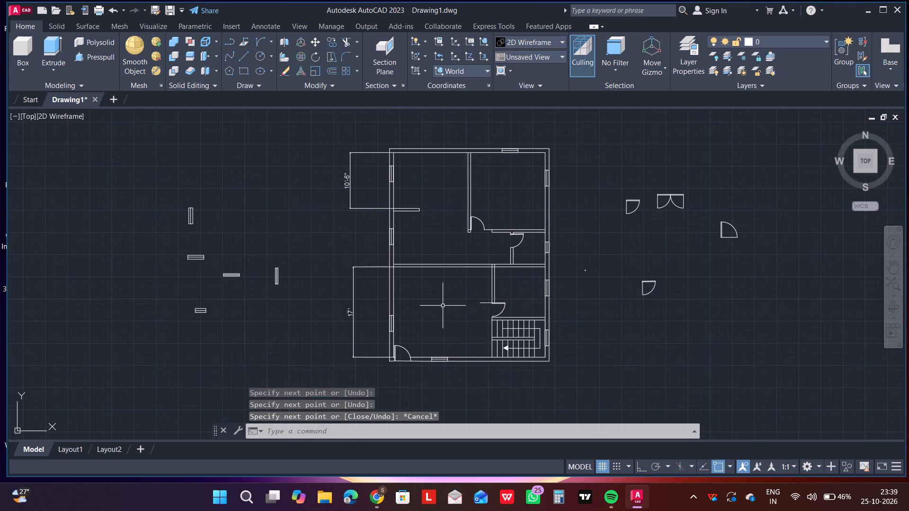
type("tr")
key("Return")
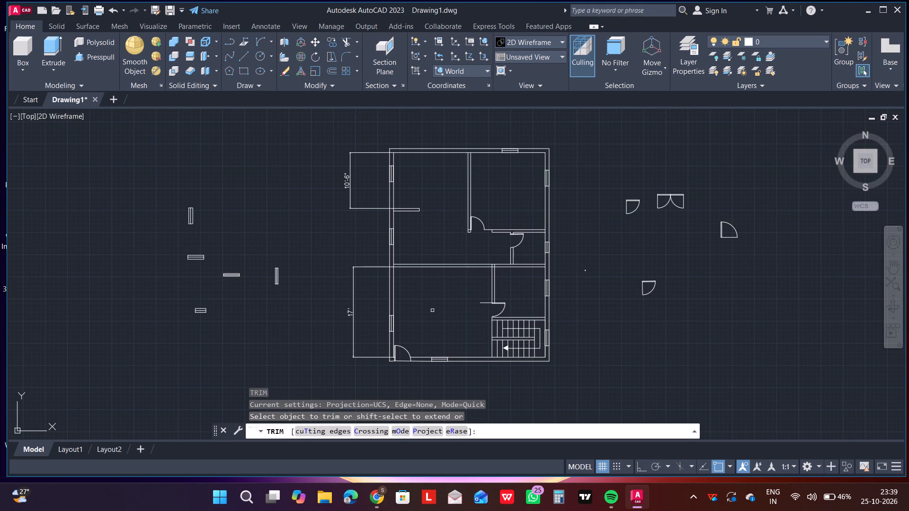
scroll(492, 311, "up", 2)
left_click(480, 311)
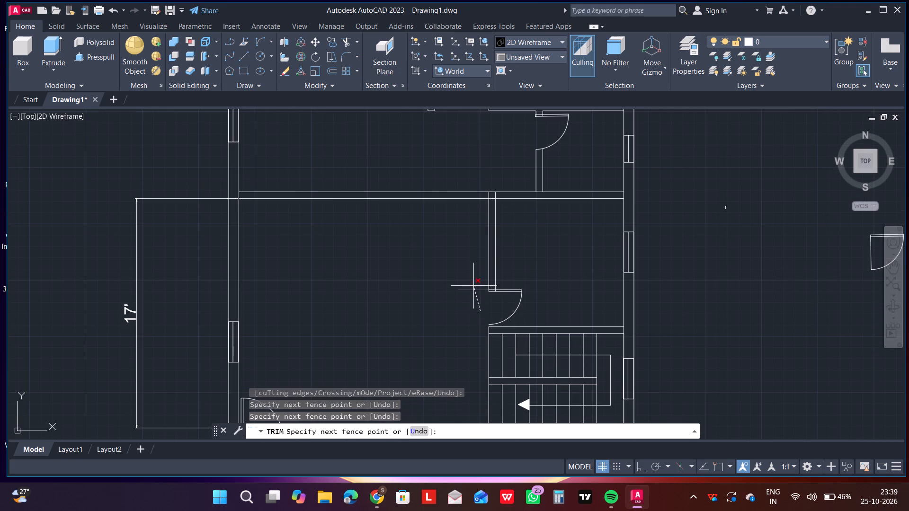
left_click(471, 283)
scroll(470, 293, "down", 2)
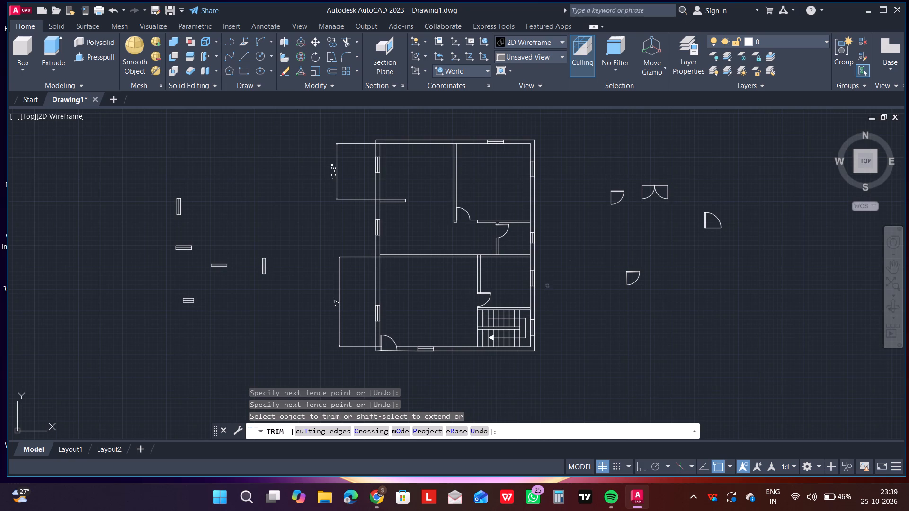
scroll(501, 226, "up", 3)
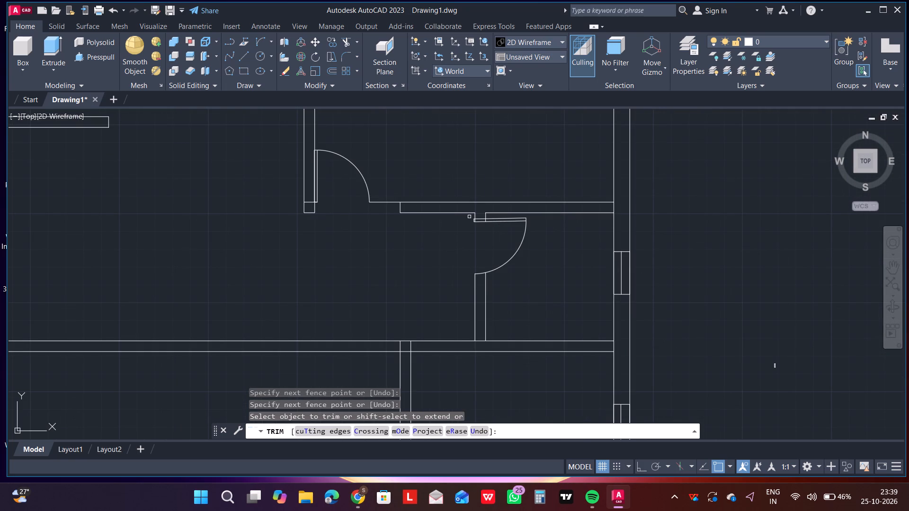
scroll(453, 246, "down", 4)
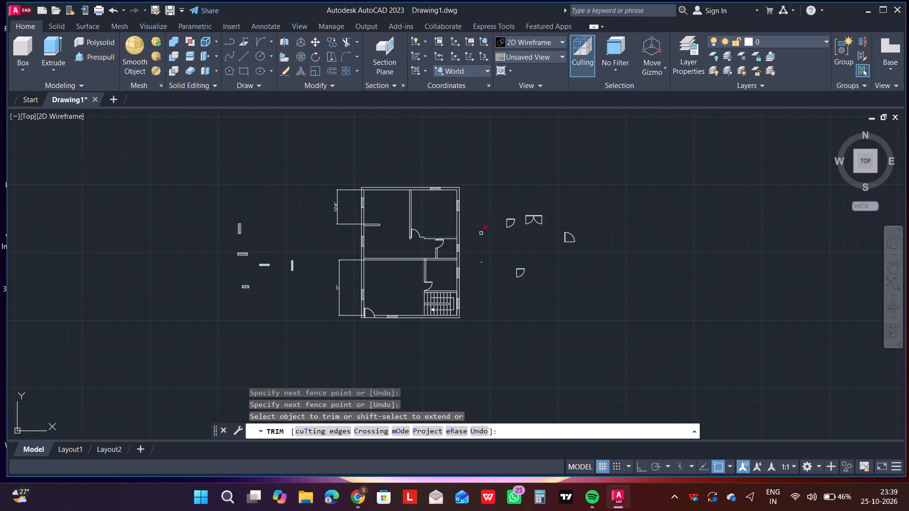
scroll(481, 232, "up", 1)
key("Escape")
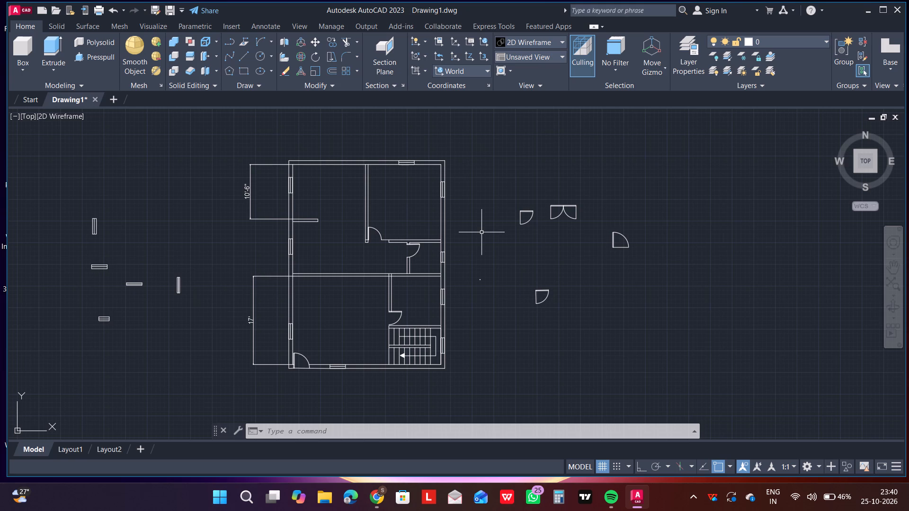
Insert the "Sink-double - 36 in top" block from DesignCenter's Kitchens.dwg blocks, placed horizontally in the empty area beside the plan.
left_click(316, 433)
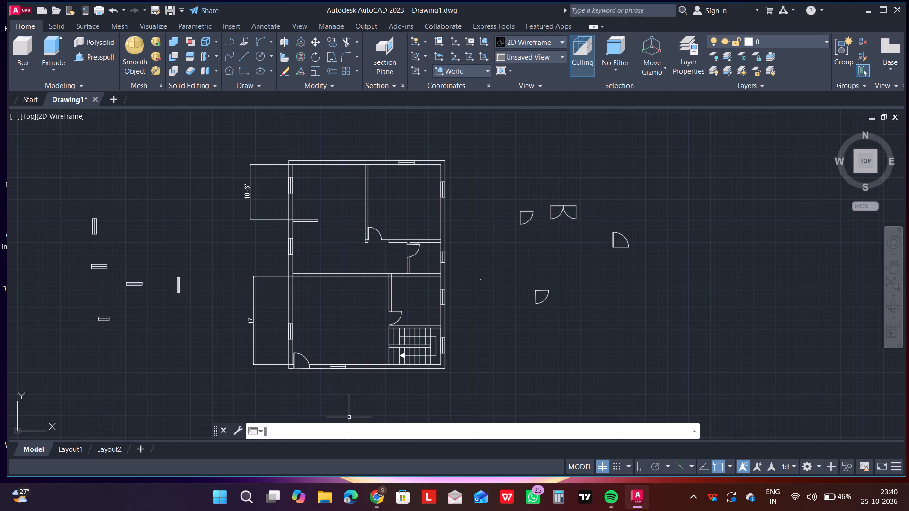
type("dc")
key("Return")
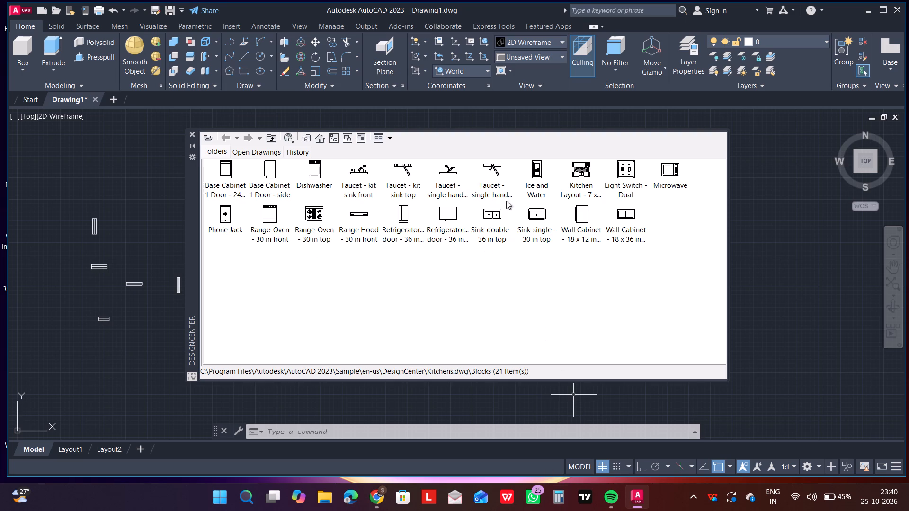
left_click(489, 210)
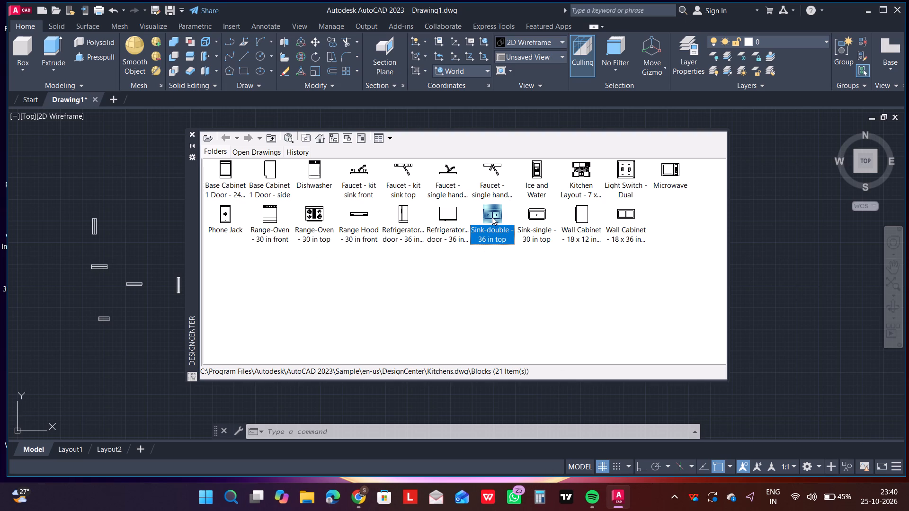
double_click(492, 217)
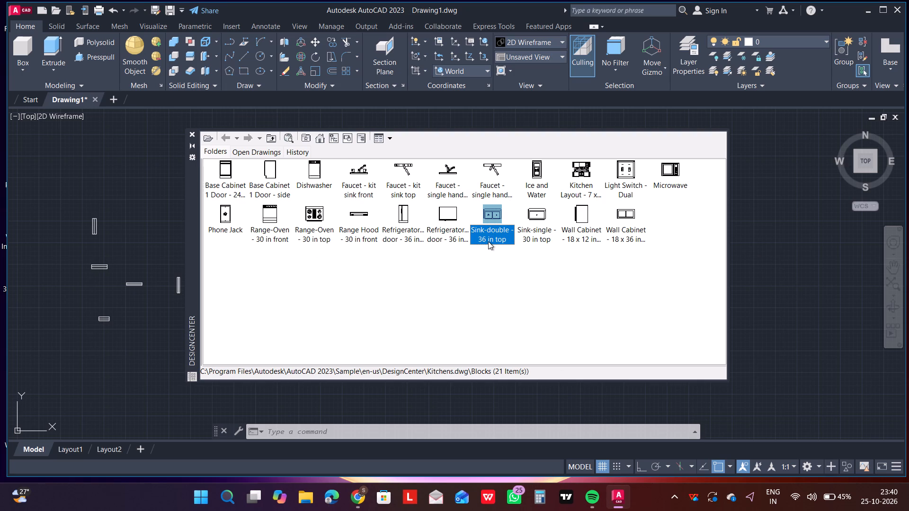
left_click(489, 249)
left_click(486, 233)
left_click(487, 229)
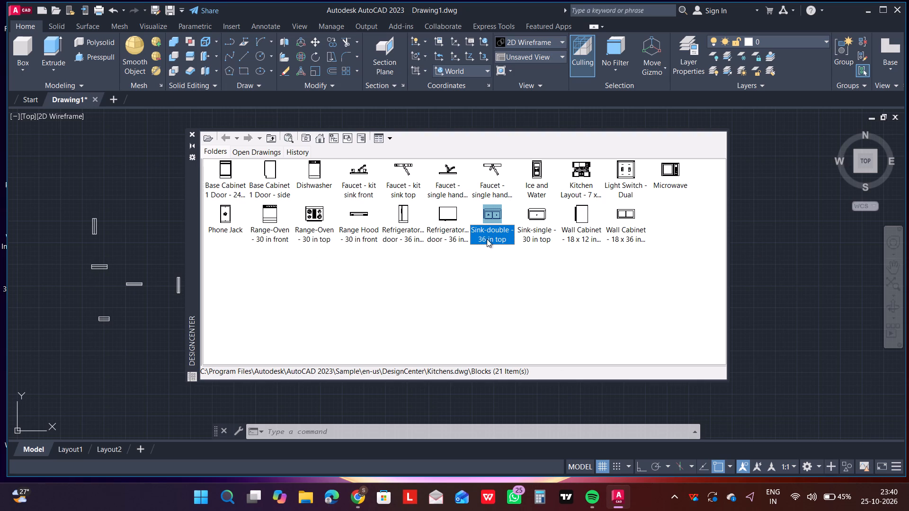
double_click(494, 238)
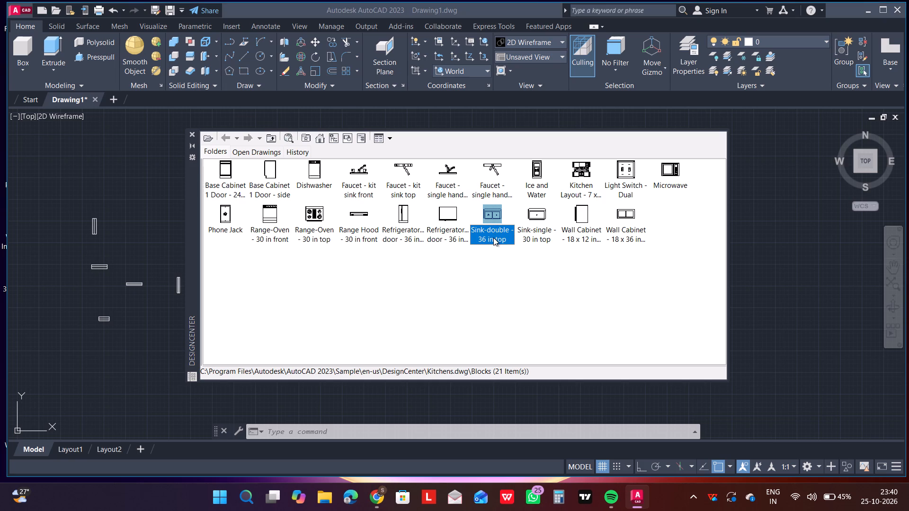
left_click(521, 321)
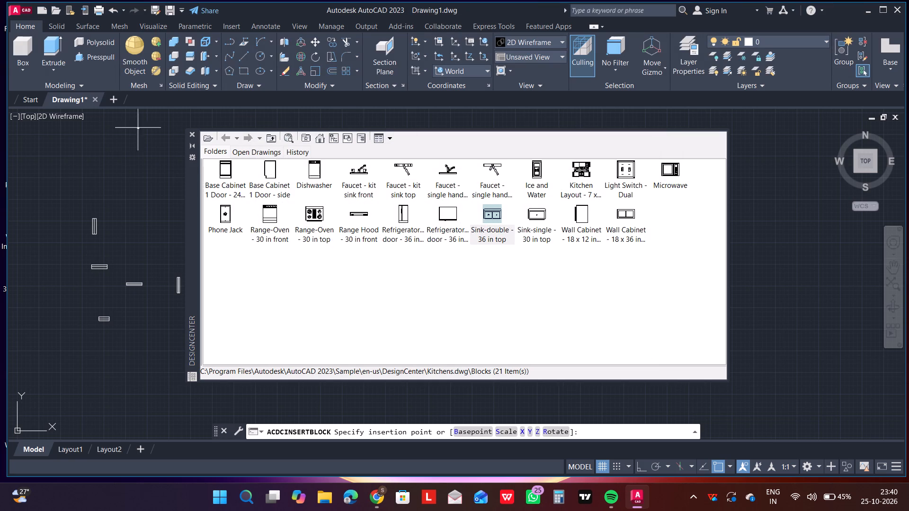
left_click(190, 133)
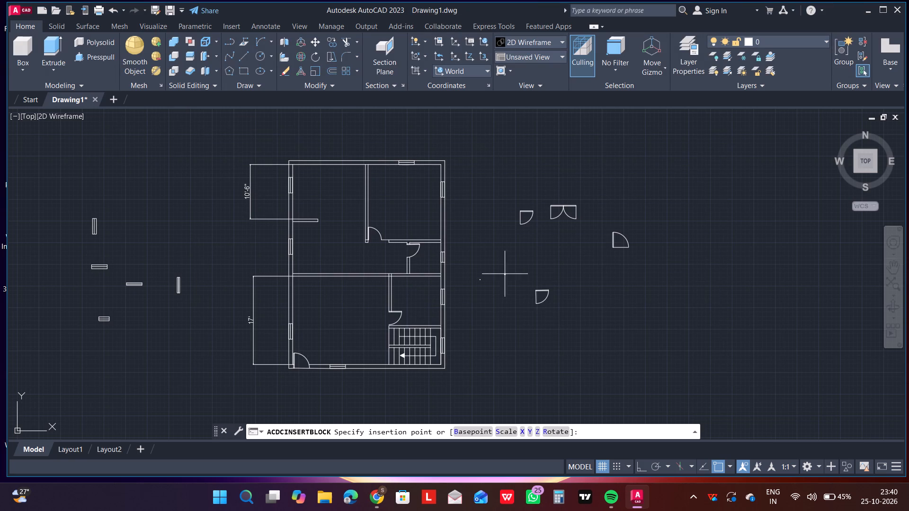
left_click(608, 311)
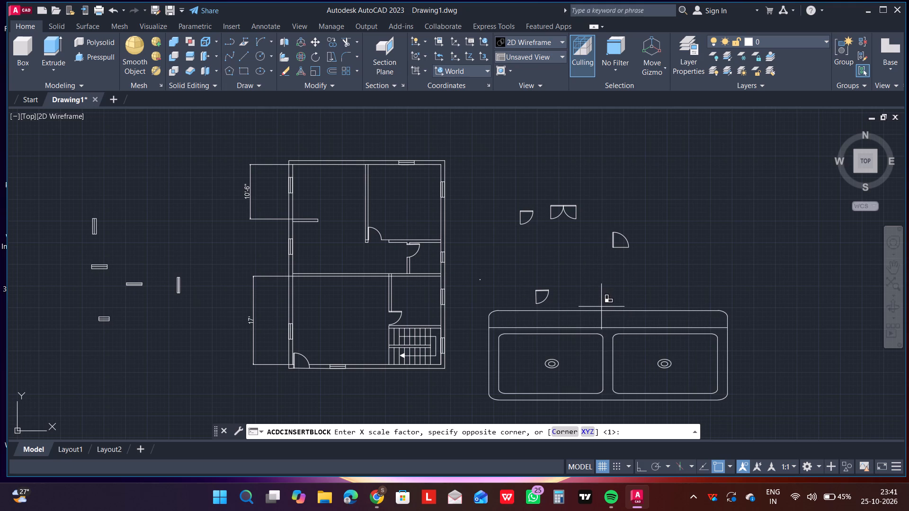
left_click(601, 307)
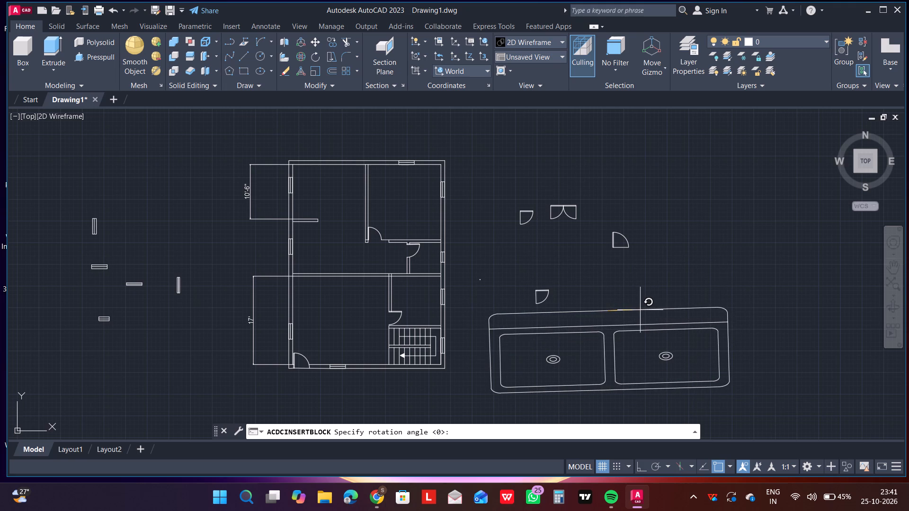
key("F8")
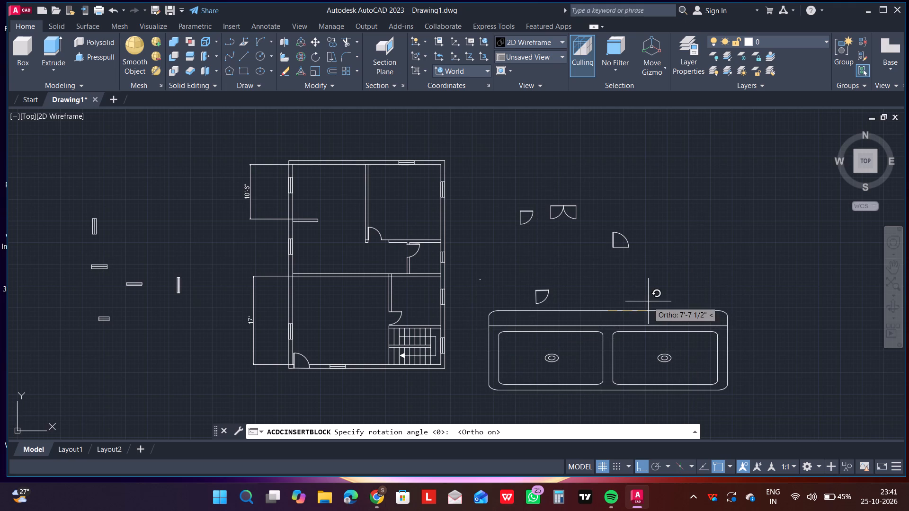
left_click(627, 299)
Scale the inserted double sink down to about a quarter of its size.
left_click_drag(477, 304, 476, 308)
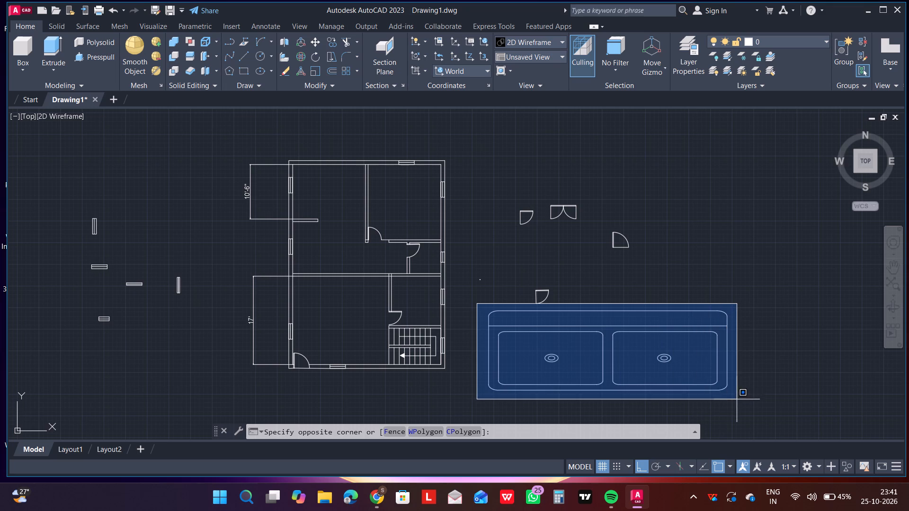
left_click(737, 399)
right_click(737, 399)
left_click(769, 207)
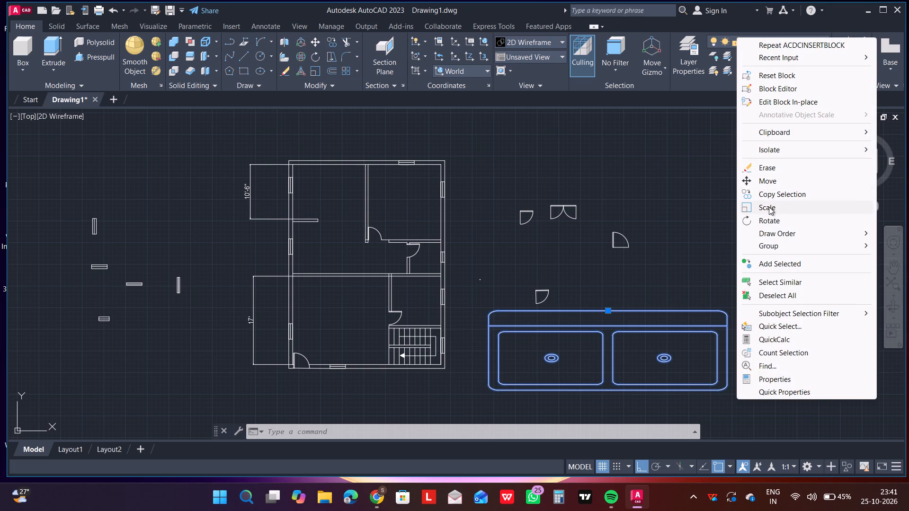
left_click(551, 338)
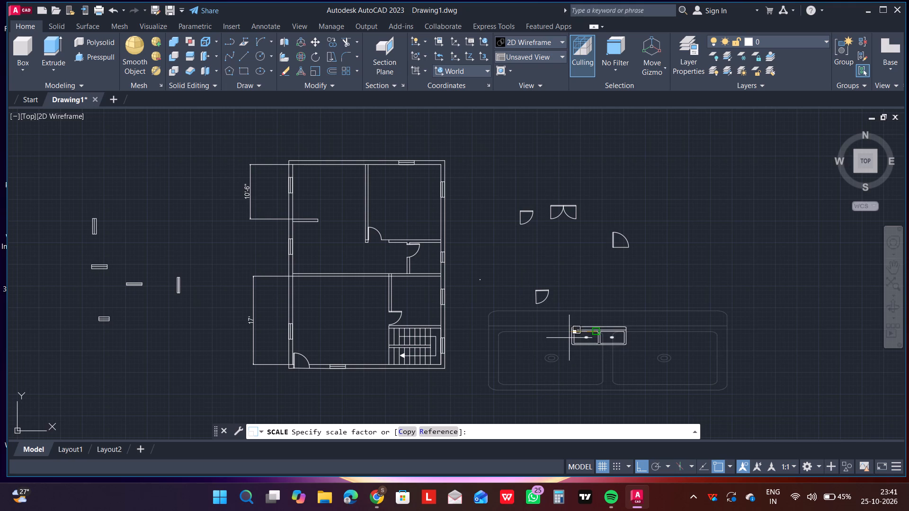
left_click(569, 339)
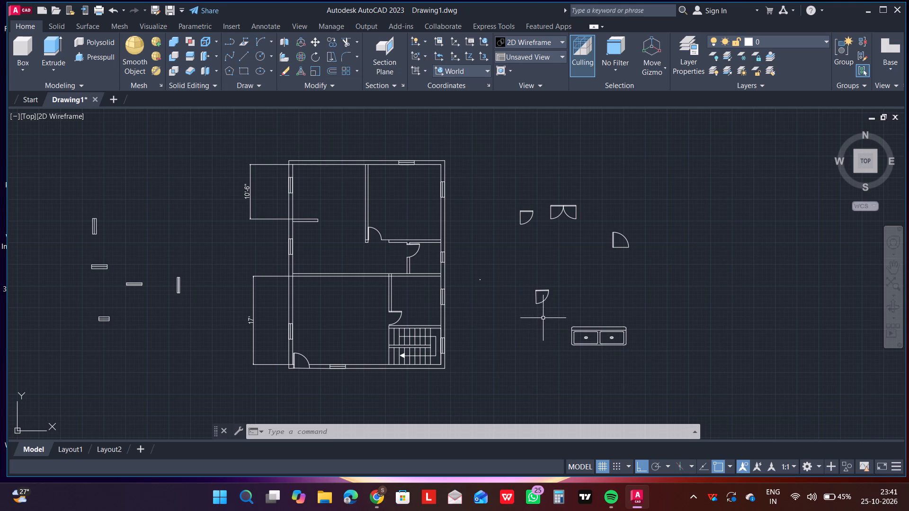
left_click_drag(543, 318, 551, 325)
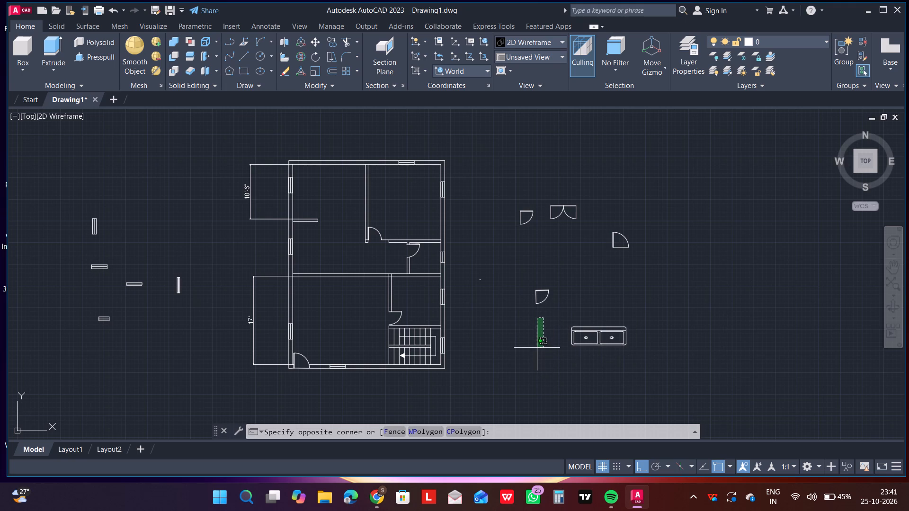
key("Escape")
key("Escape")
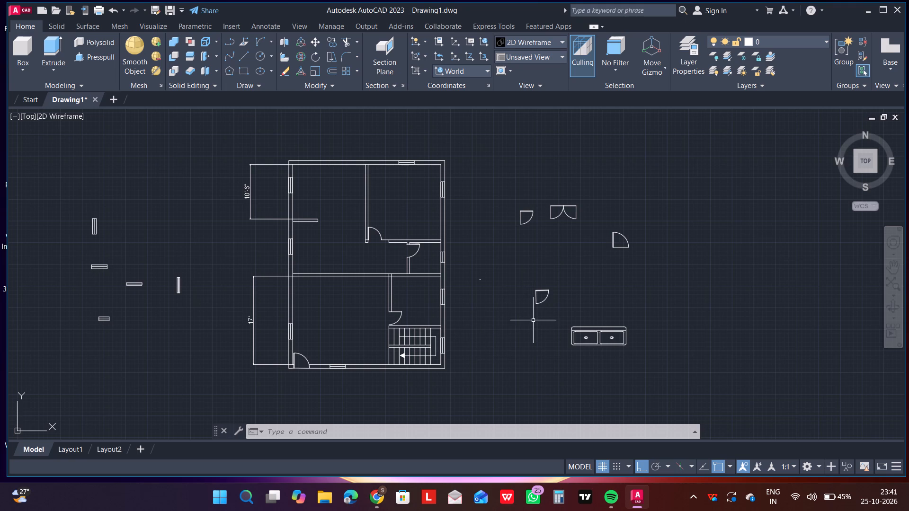
Rotate the double sink 90° about its upper corner so that it stands vertically with its back edge facing the plan.
left_click(550, 317)
left_click(649, 378)
right_click_drag(647, 376, 640, 369)
left_click(662, 187)
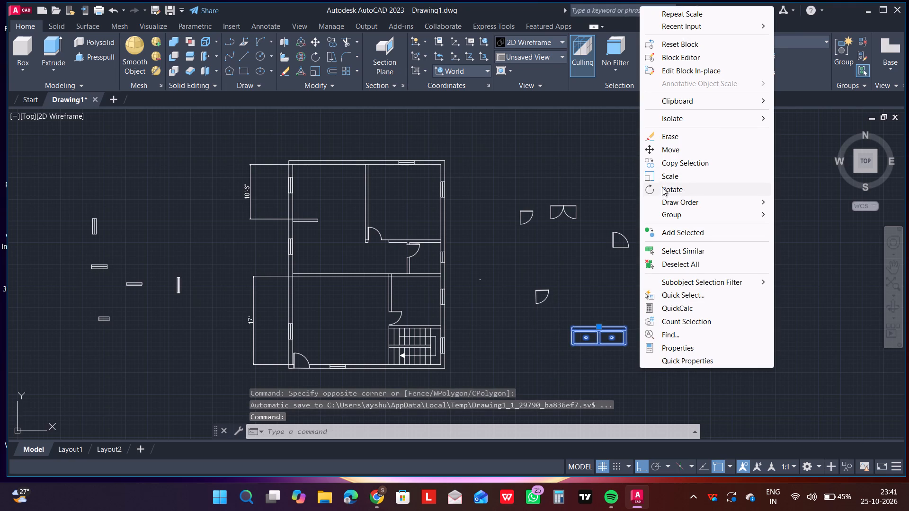
left_click_drag(626, 332, 623, 327)
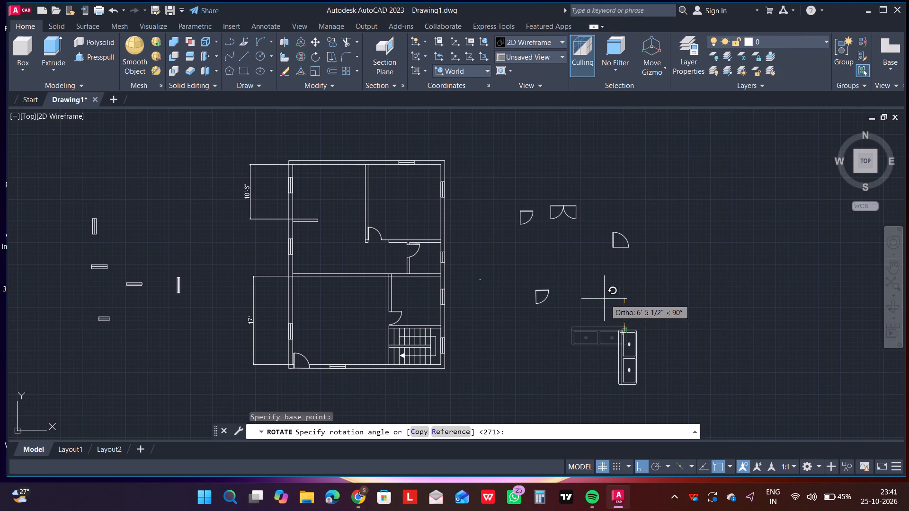
left_click(604, 299)
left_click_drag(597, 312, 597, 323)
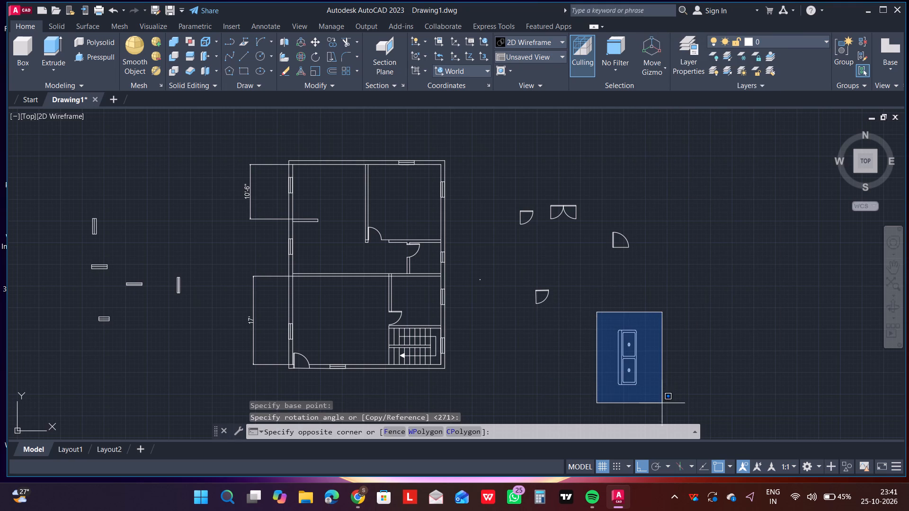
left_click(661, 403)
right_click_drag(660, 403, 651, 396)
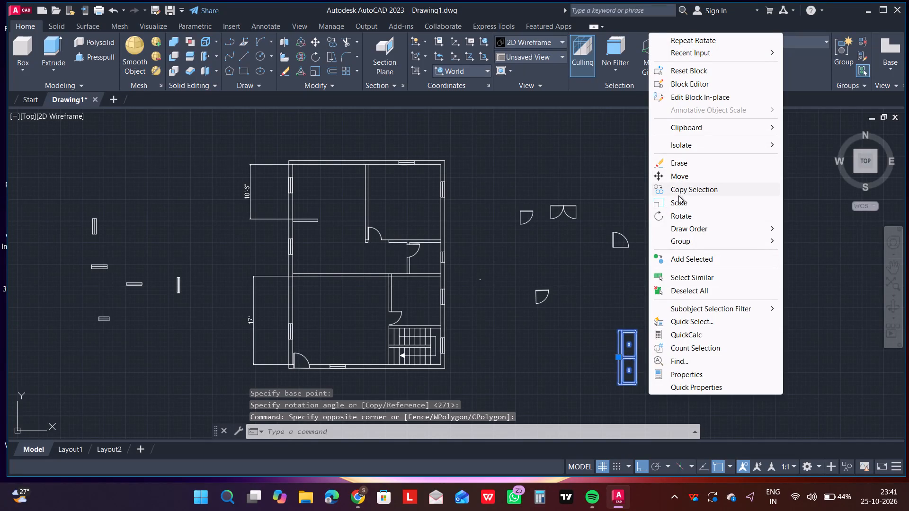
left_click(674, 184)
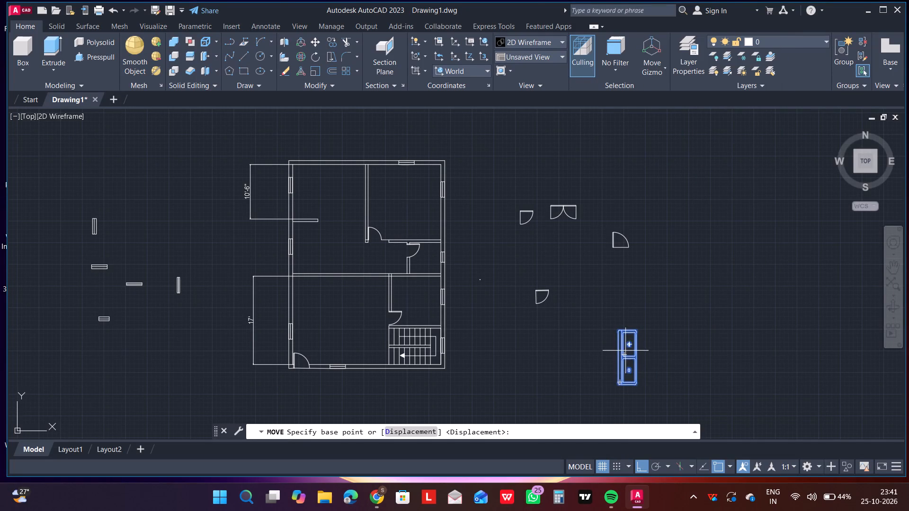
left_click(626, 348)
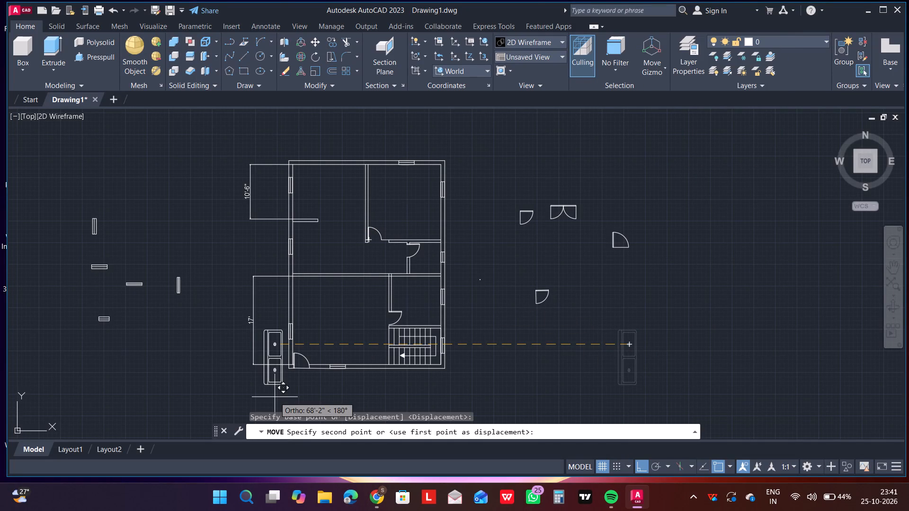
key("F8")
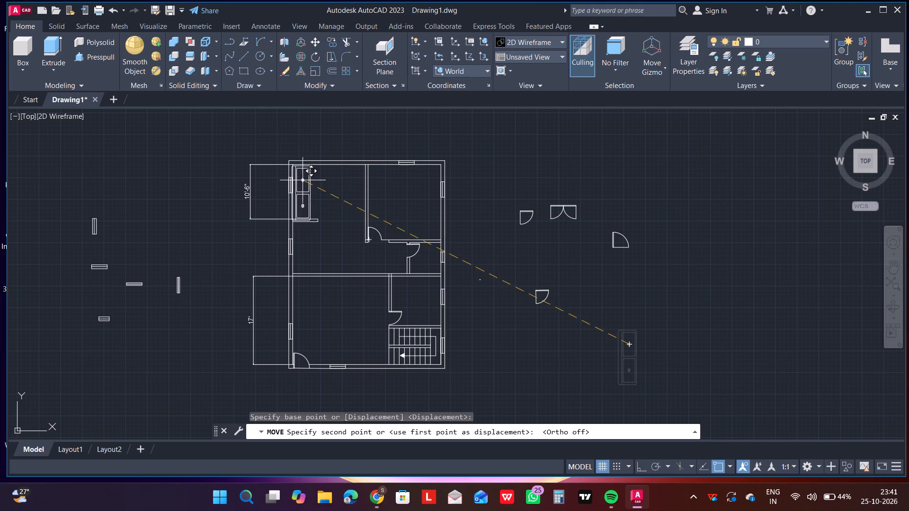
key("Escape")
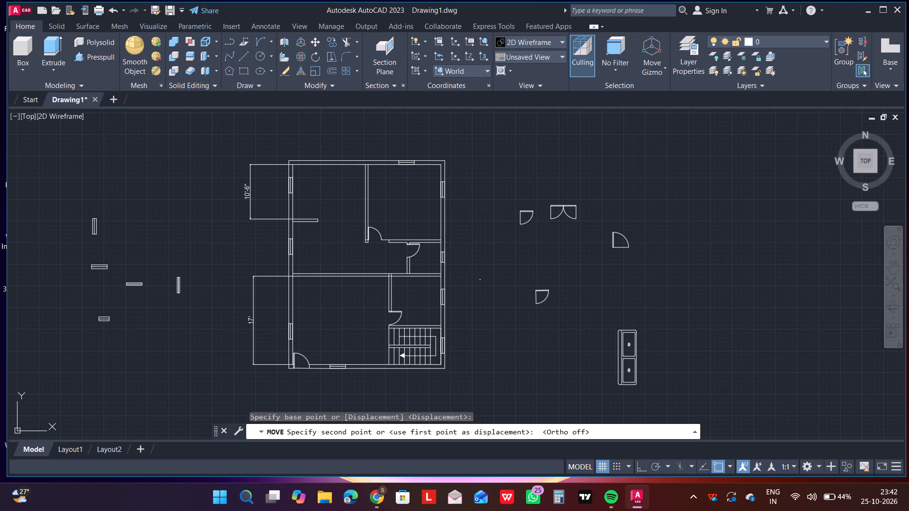
Scale the vertical double sink beside the plan down to about half its size, using its upper edge as base point.
left_click_drag(588, 300, 589, 311)
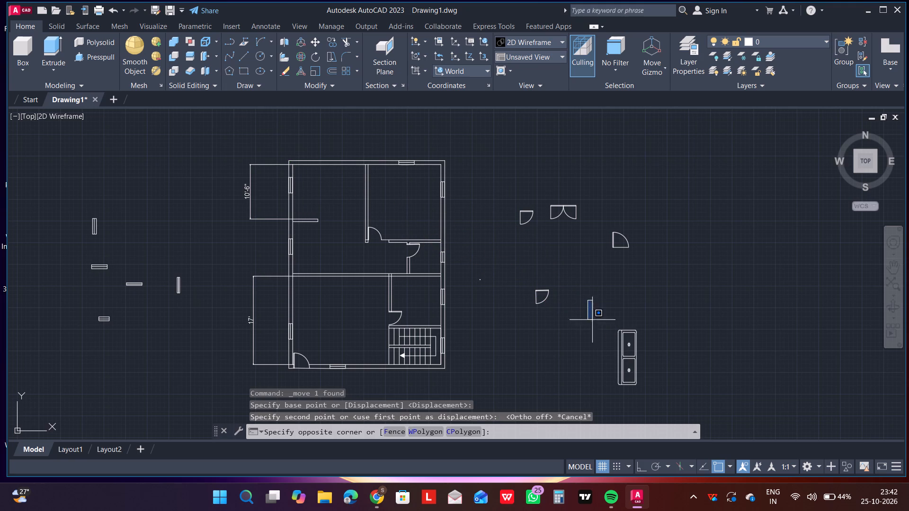
left_click_drag(659, 394, 639, 394)
right_click_drag(634, 394, 627, 390)
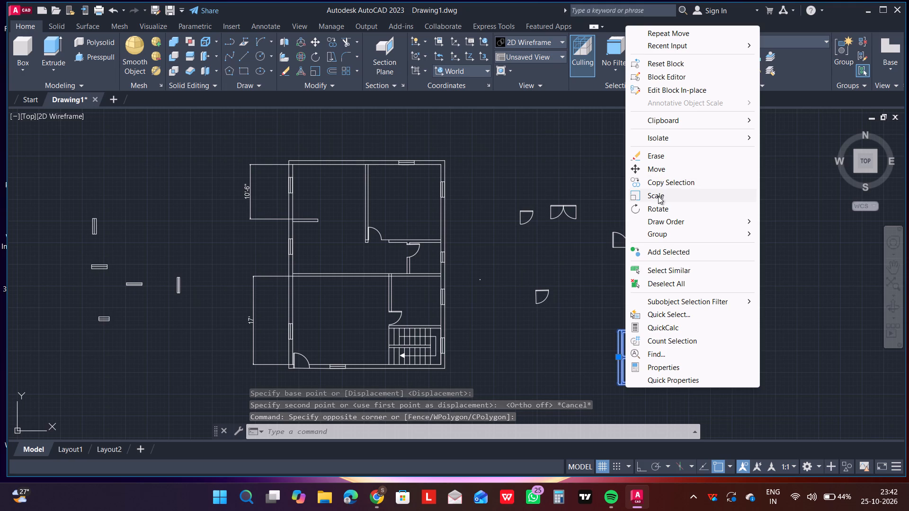
left_click(657, 195)
left_click(626, 332)
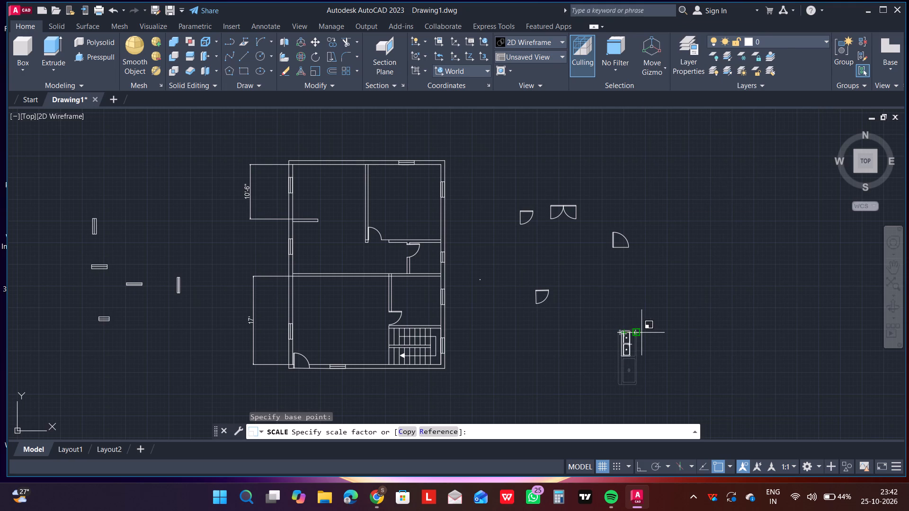
left_click(642, 333)
Copy the reduced double sink into the upper-left room, against the left outer wall just above the short partition wall.
left_click_drag(605, 322, 611, 329)
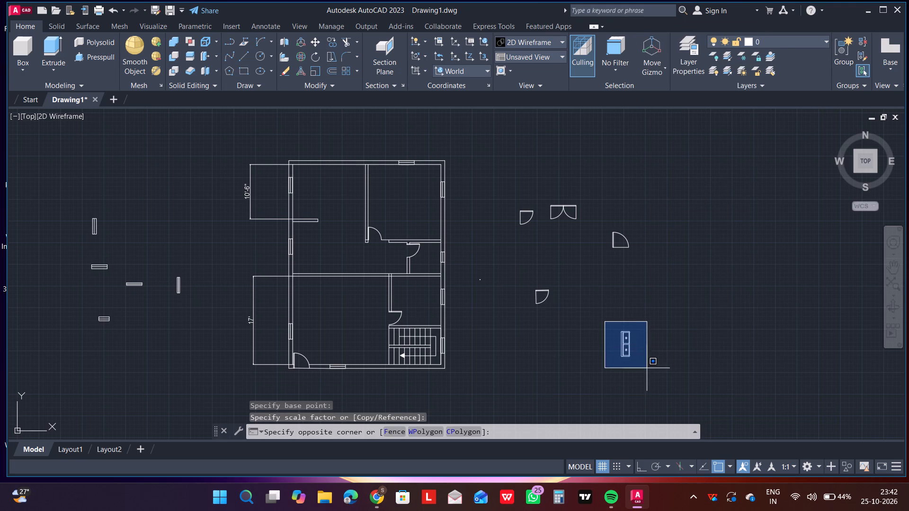
left_click(646, 370)
right_click_drag(642, 368, 635, 354)
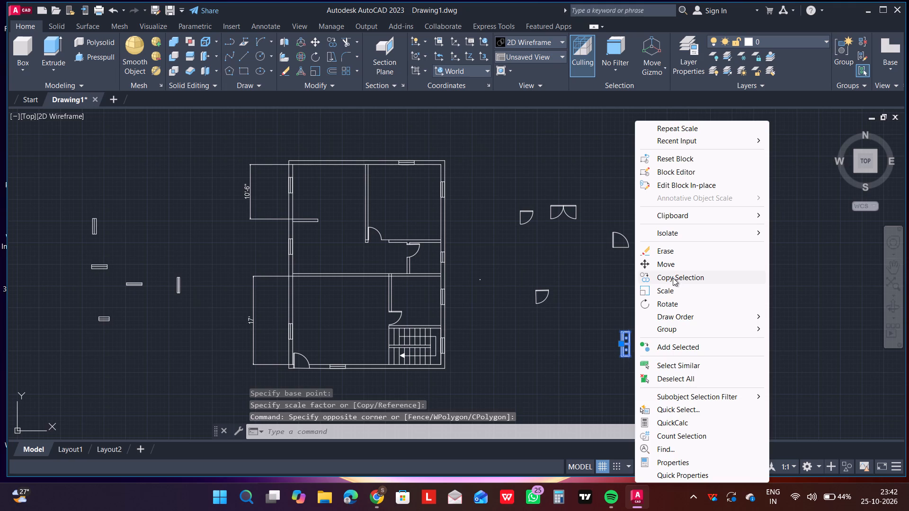
left_click(672, 277)
left_click(628, 342)
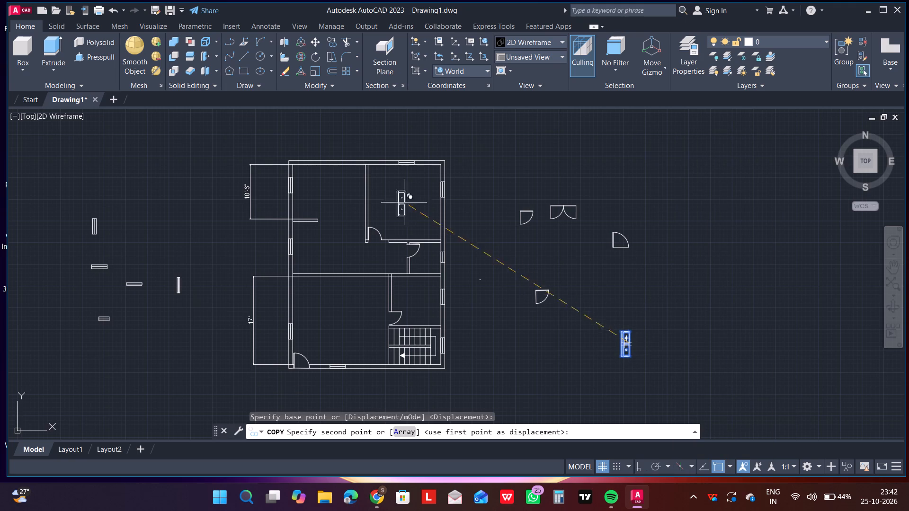
scroll(300, 200, "up", 2)
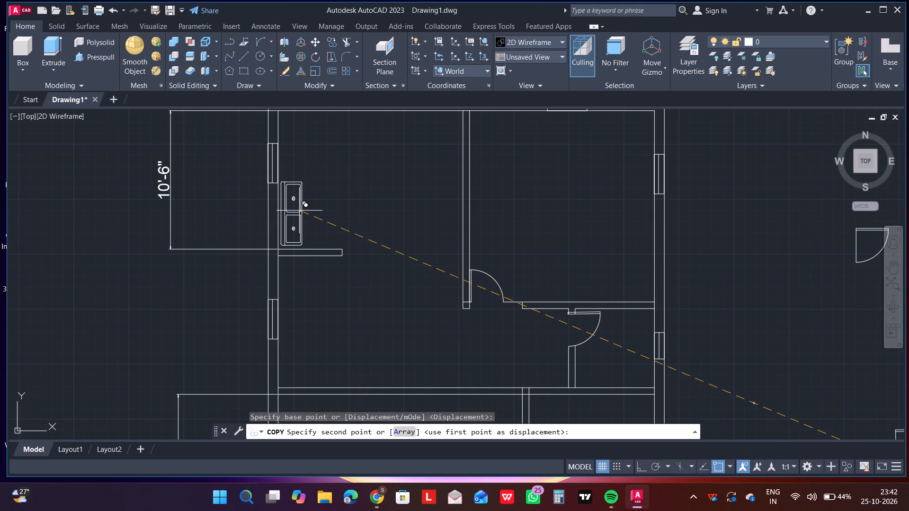
left_click(299, 211)
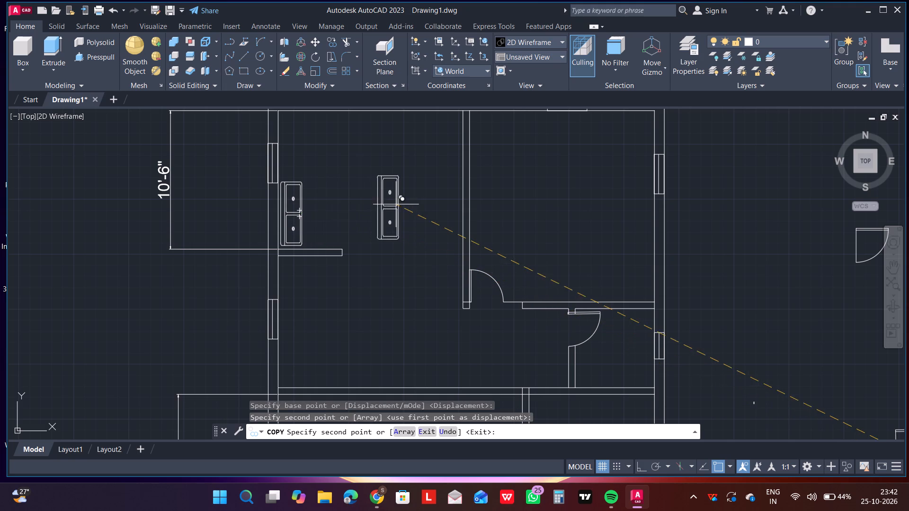
key("Escape")
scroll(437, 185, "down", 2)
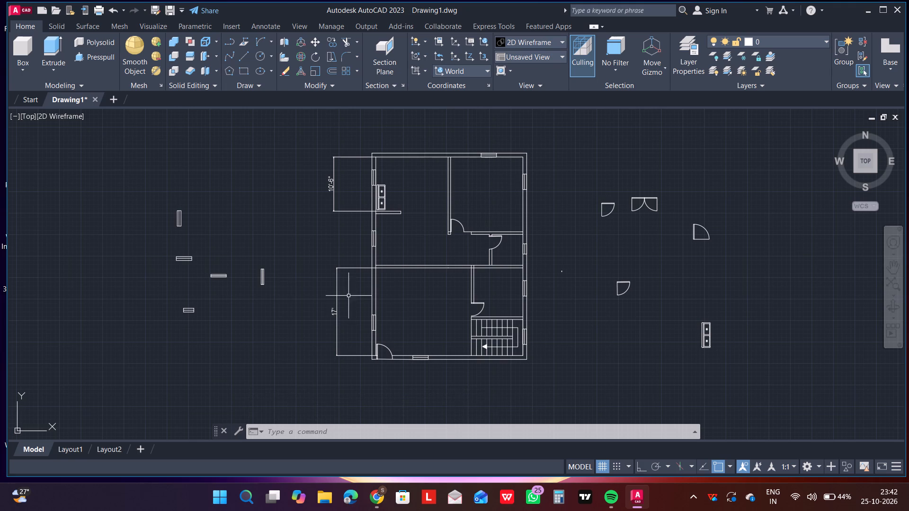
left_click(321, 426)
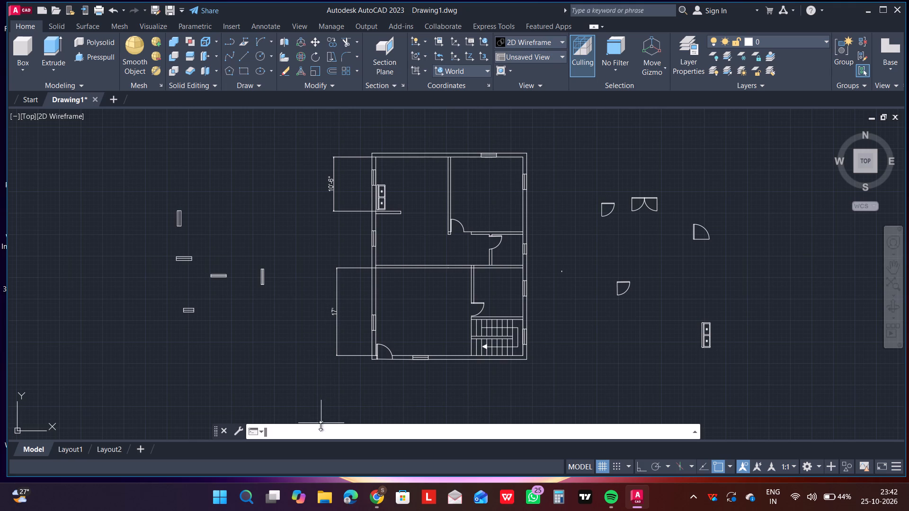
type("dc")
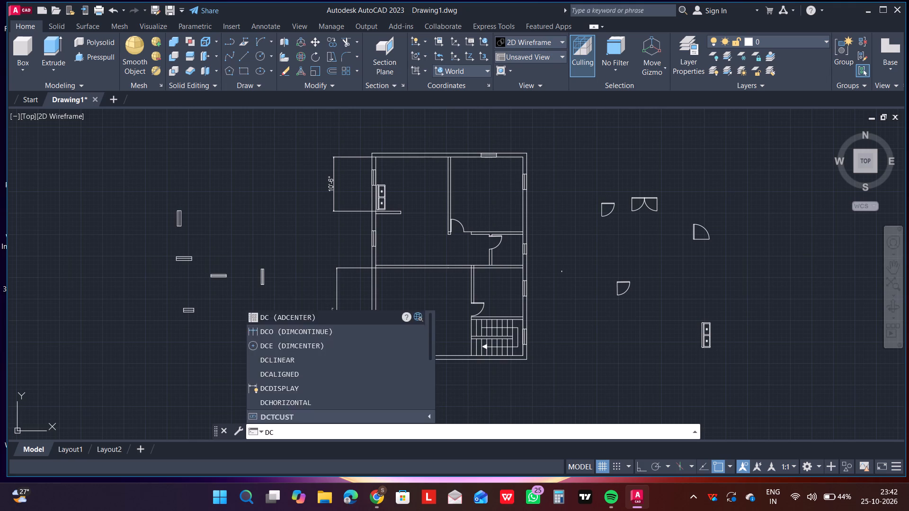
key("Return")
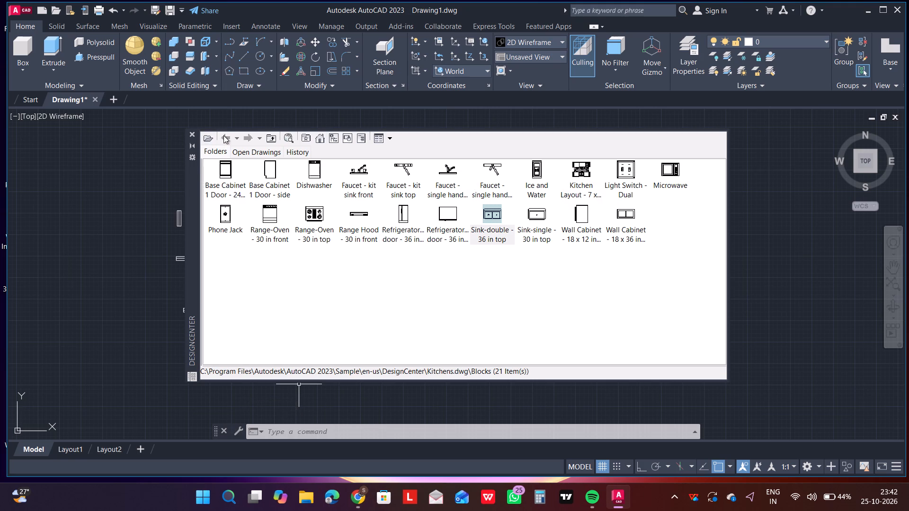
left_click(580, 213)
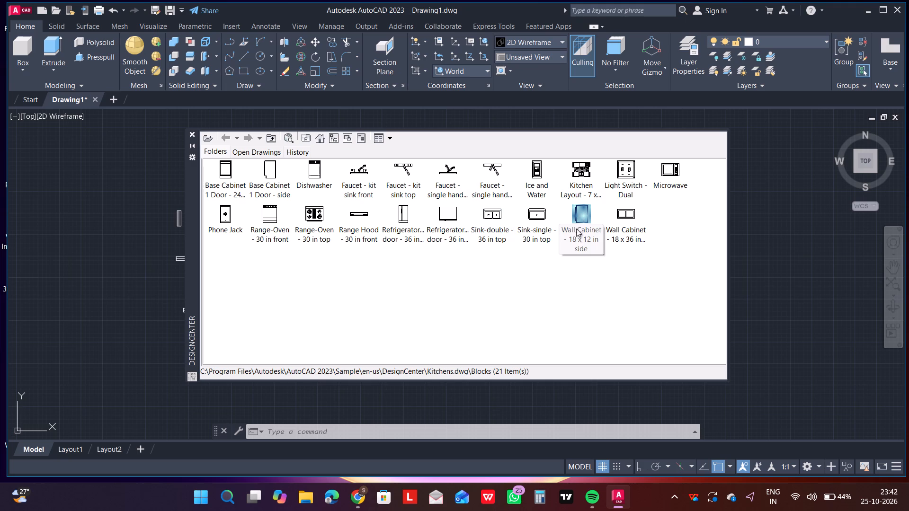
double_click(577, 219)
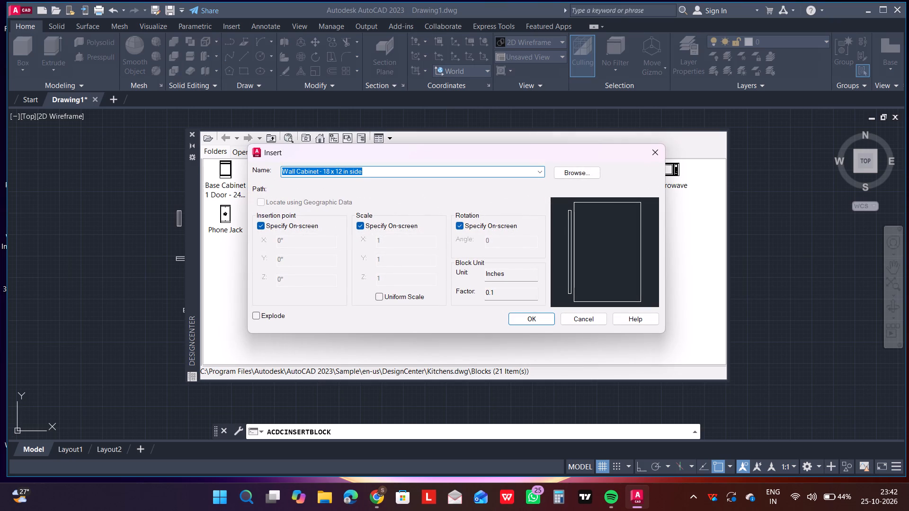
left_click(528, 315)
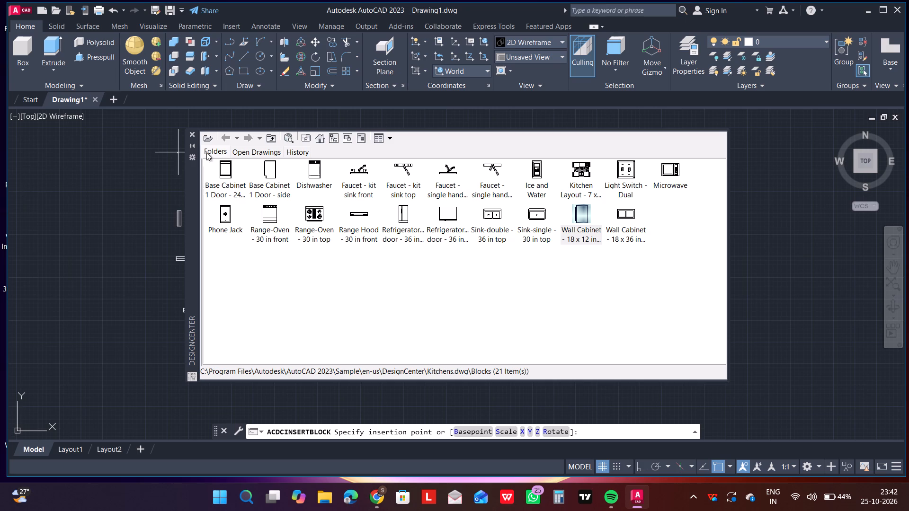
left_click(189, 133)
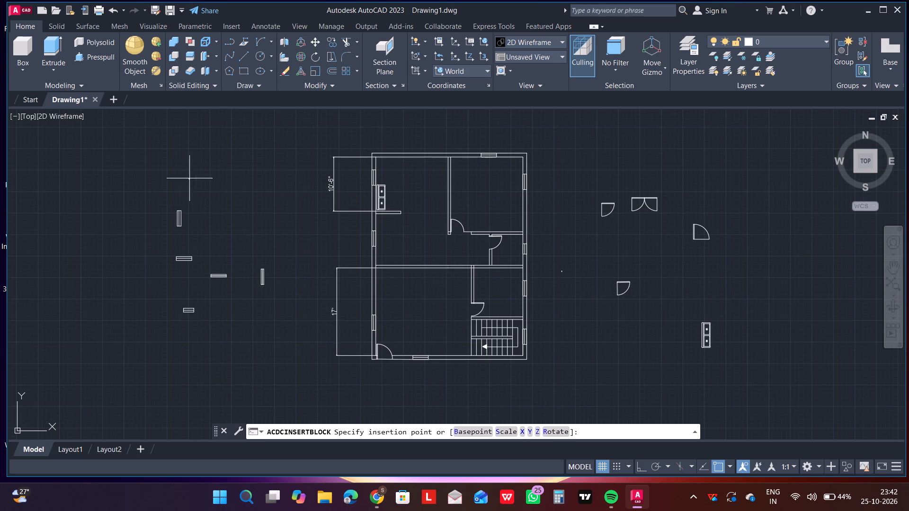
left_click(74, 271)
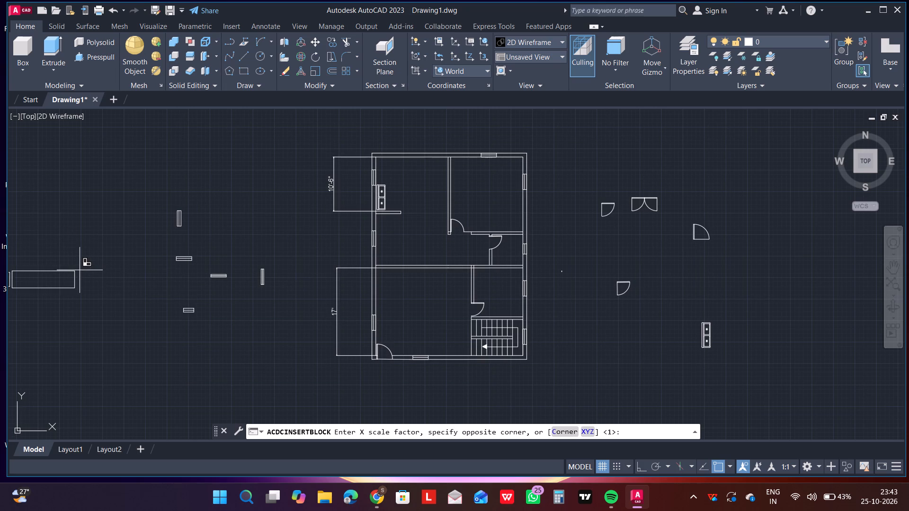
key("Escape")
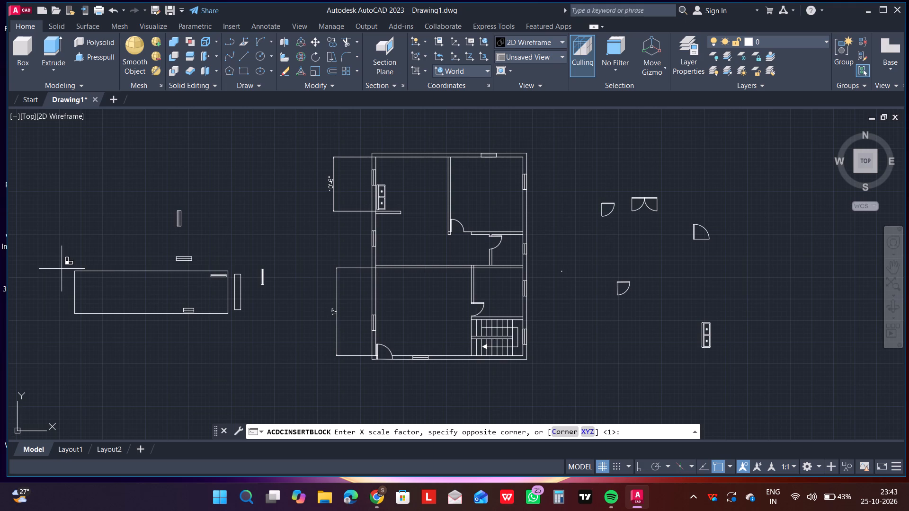
Insert the "Dishwasher" block from DesignCenter's Kitchens.dwg blocks, standing upright in the empty area beyond the loose window symbols.
type("dc")
key("Return")
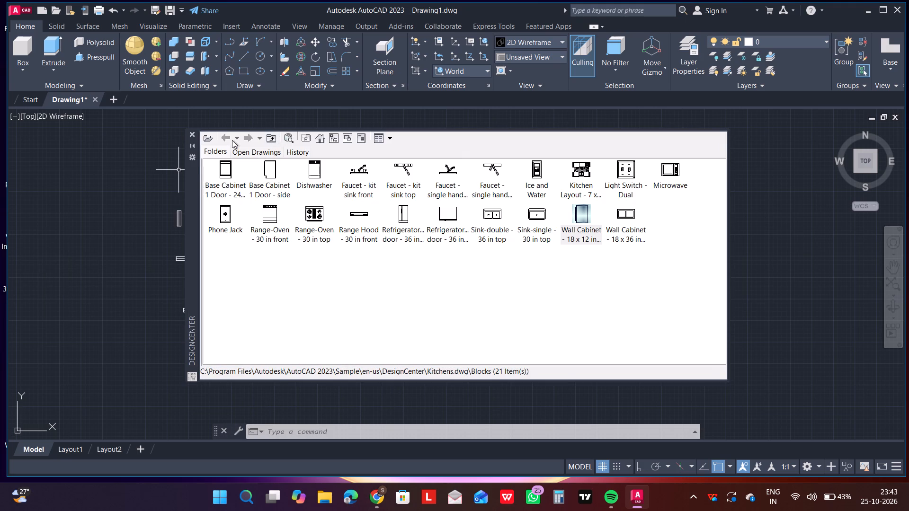
left_click(227, 139)
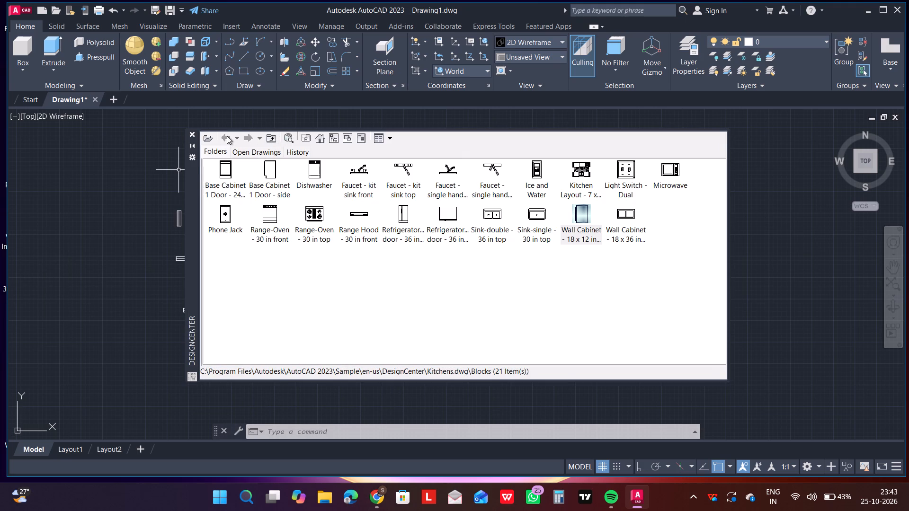
left_click(229, 137)
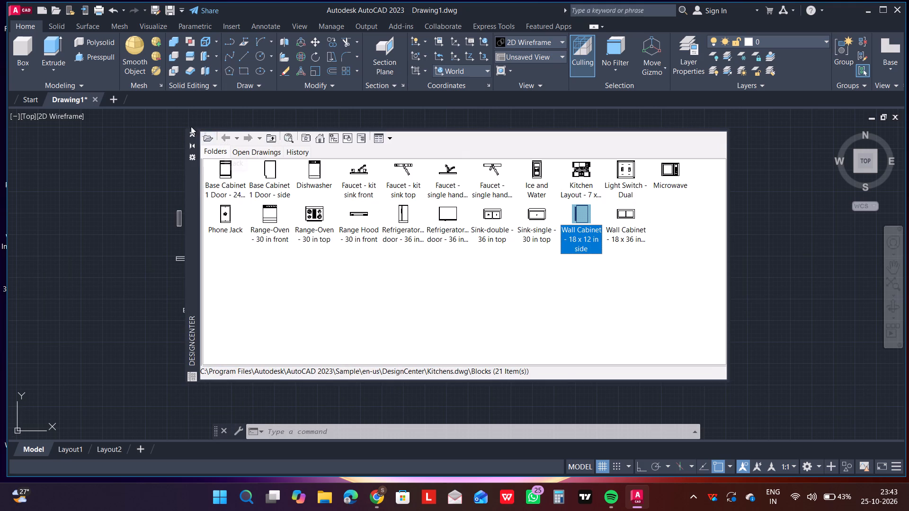
left_click_drag(317, 141, 312, 141)
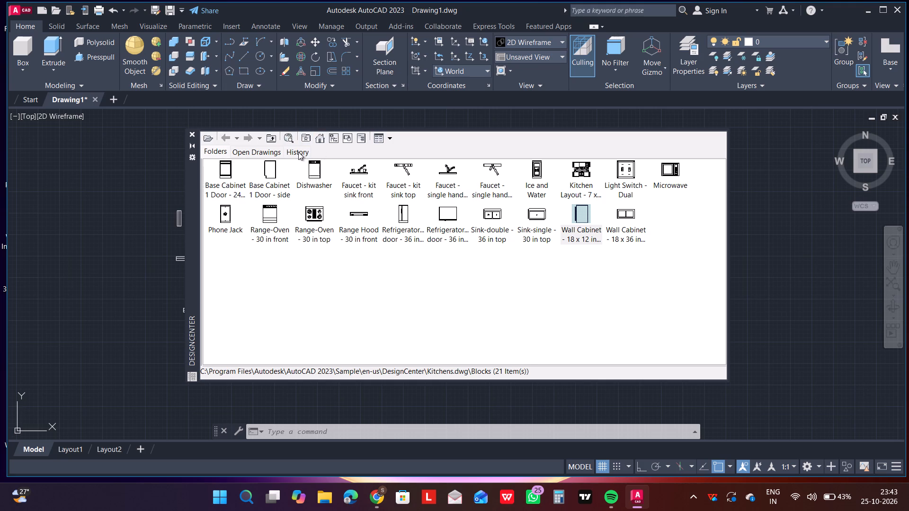
left_click(314, 166)
double_click(314, 166)
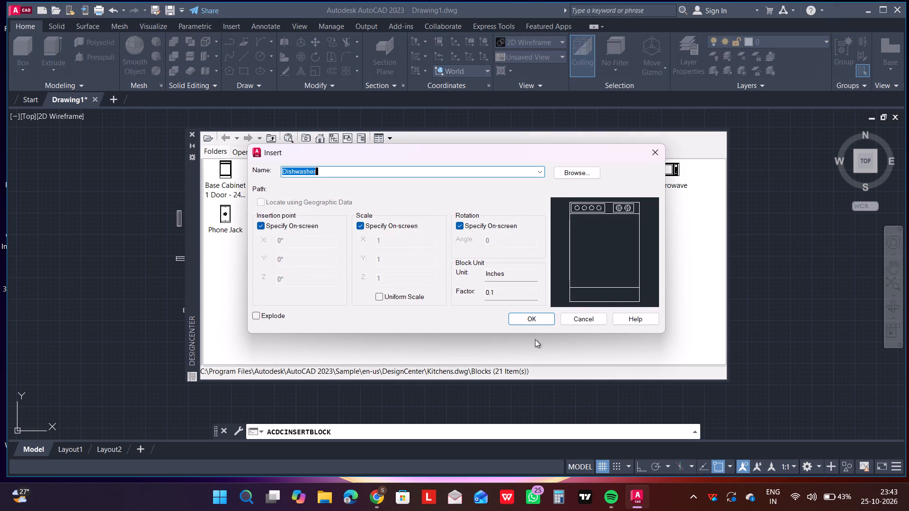
left_click(529, 321)
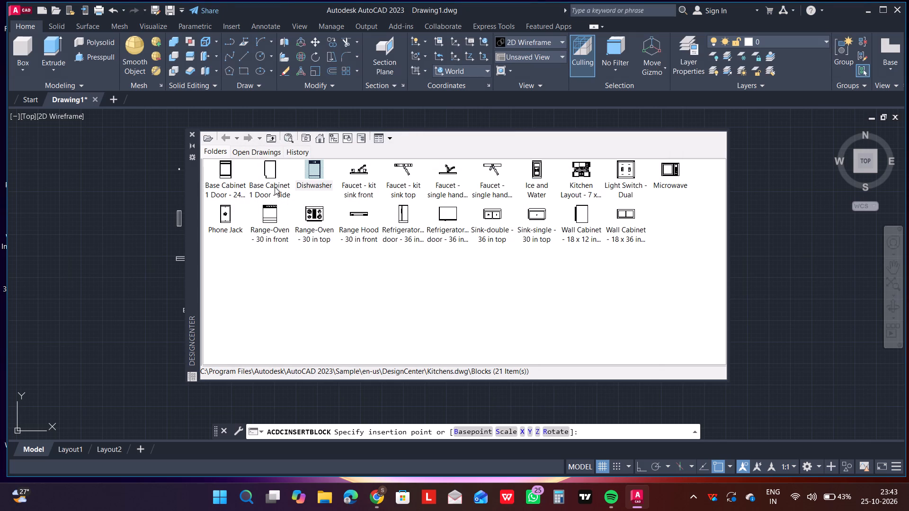
left_click(188, 131)
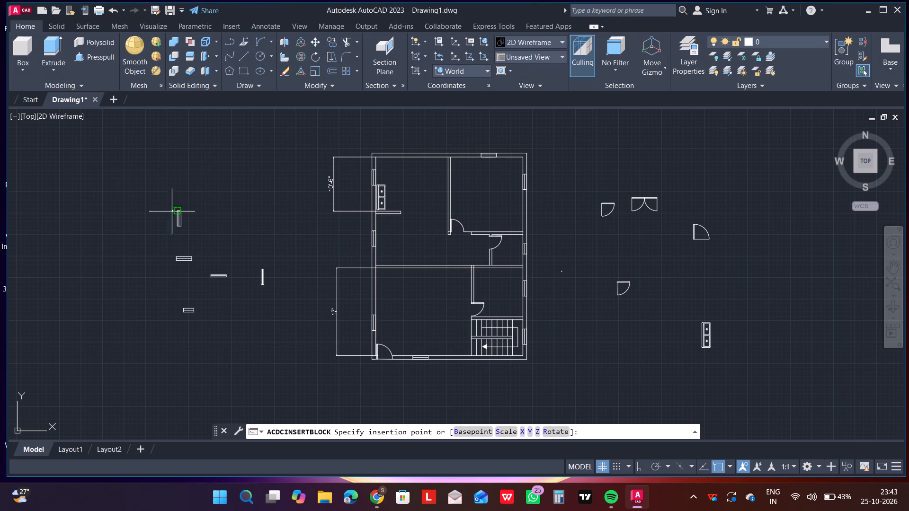
left_click(102, 260)
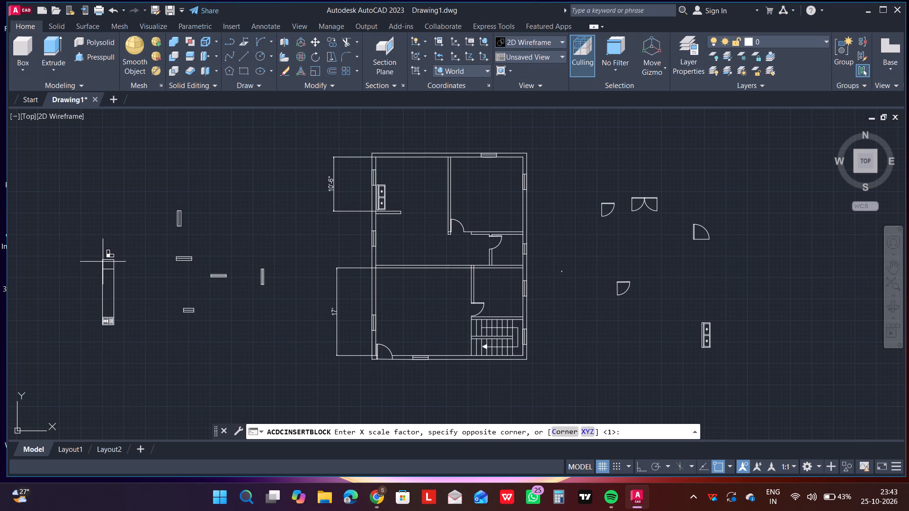
left_click(102, 259)
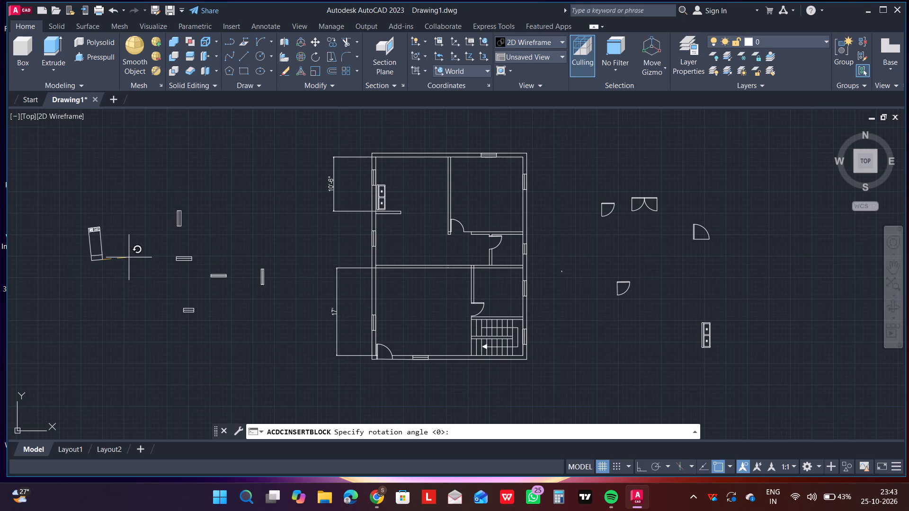
key("F8")
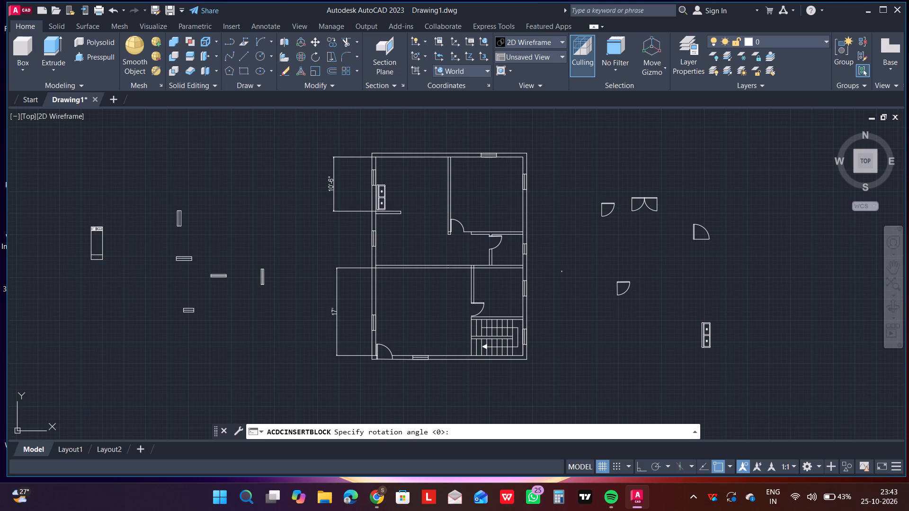
left_click(125, 267)
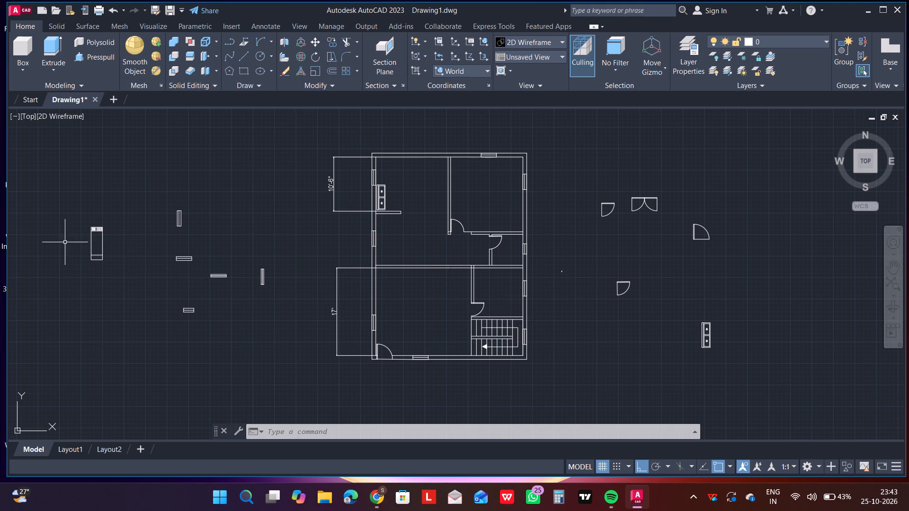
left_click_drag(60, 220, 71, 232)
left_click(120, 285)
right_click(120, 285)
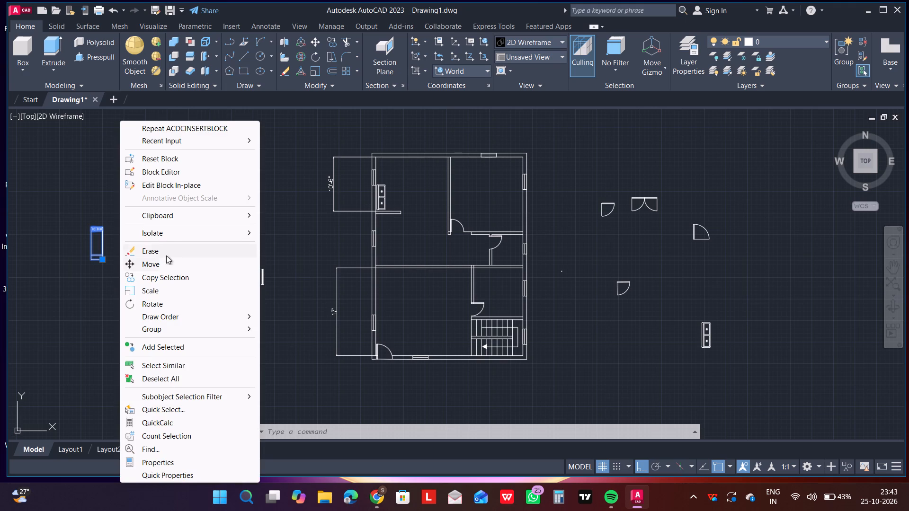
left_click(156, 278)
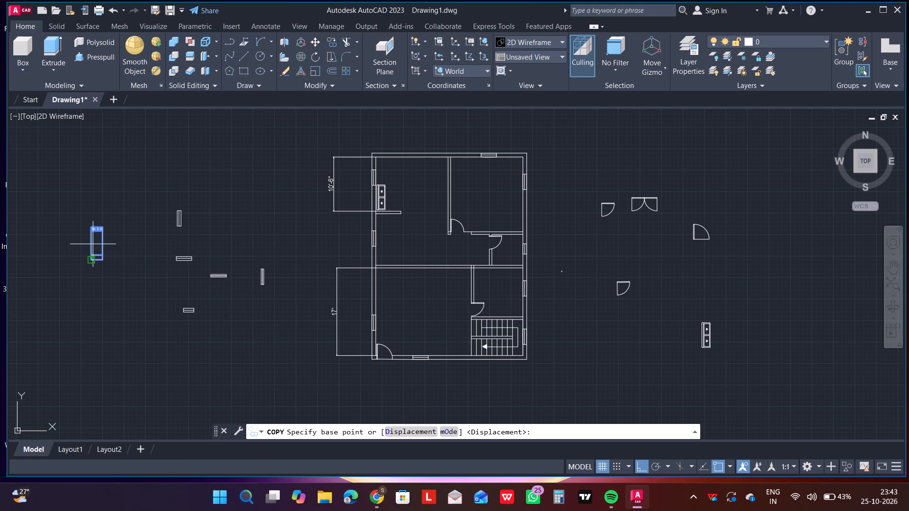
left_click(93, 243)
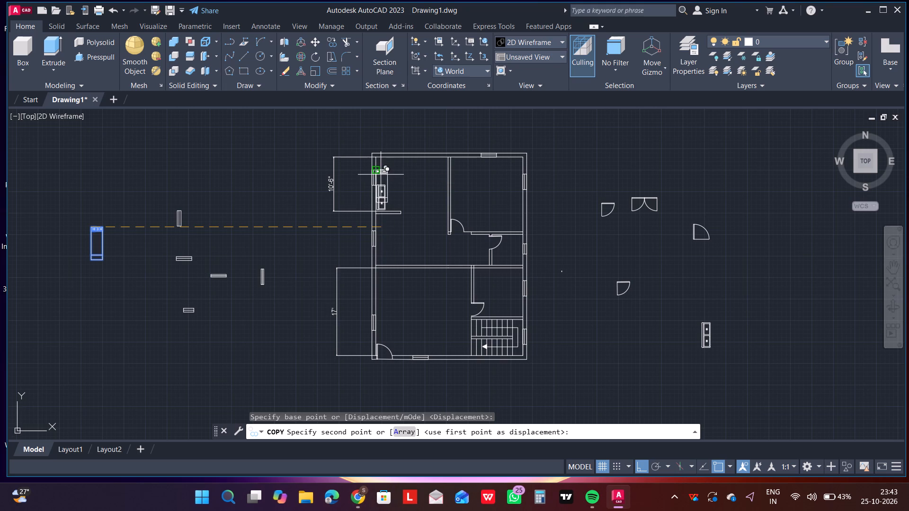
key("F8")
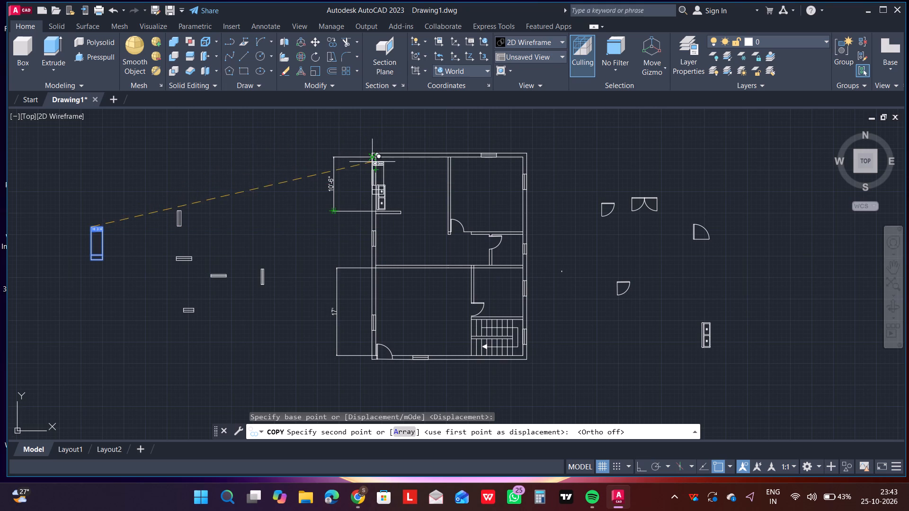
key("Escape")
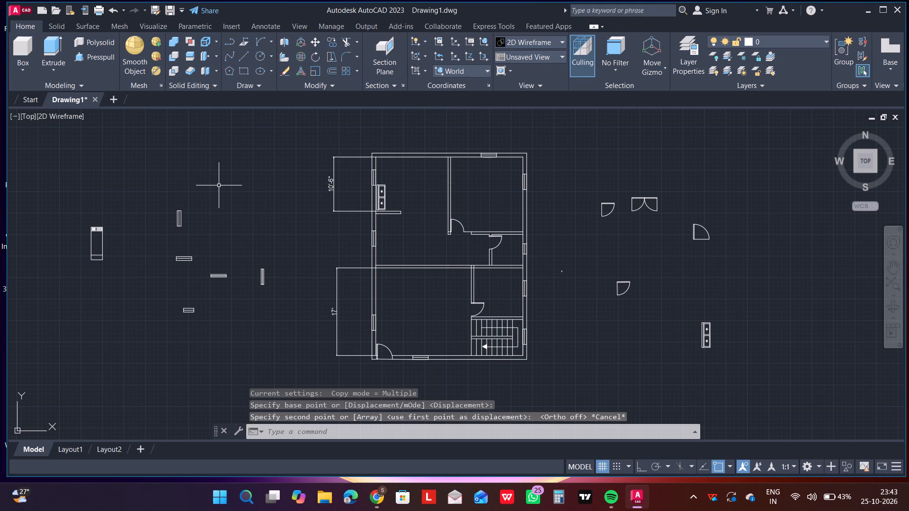
Rotate the loose dishwasher symbol 90° about its control-panel end so it lies horizontally with that end facing away from the plan.
left_click_drag(84, 218, 85, 223)
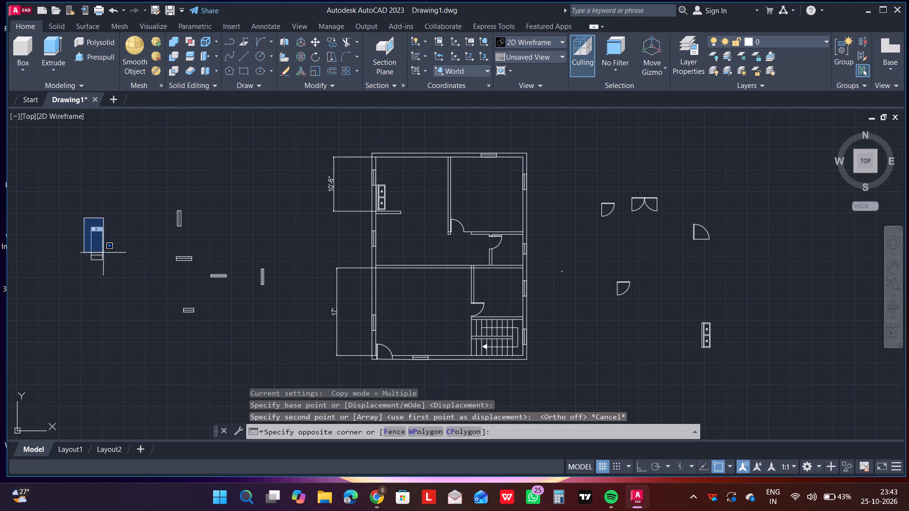
left_click(113, 273)
right_click(113, 273)
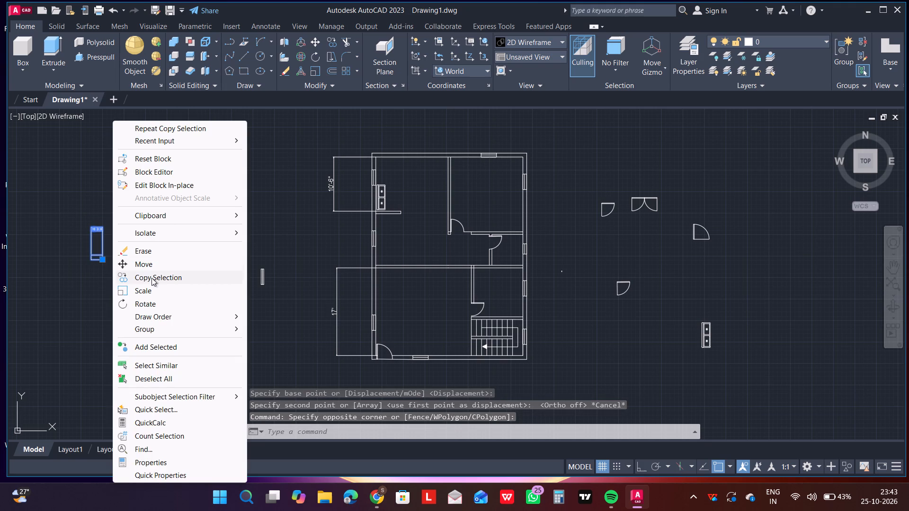
left_click(140, 304)
left_click(100, 231)
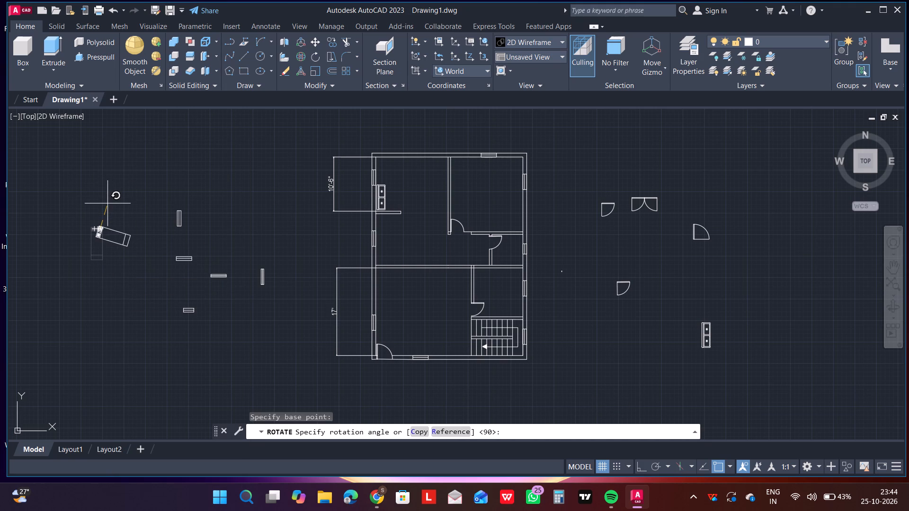
key("F8")
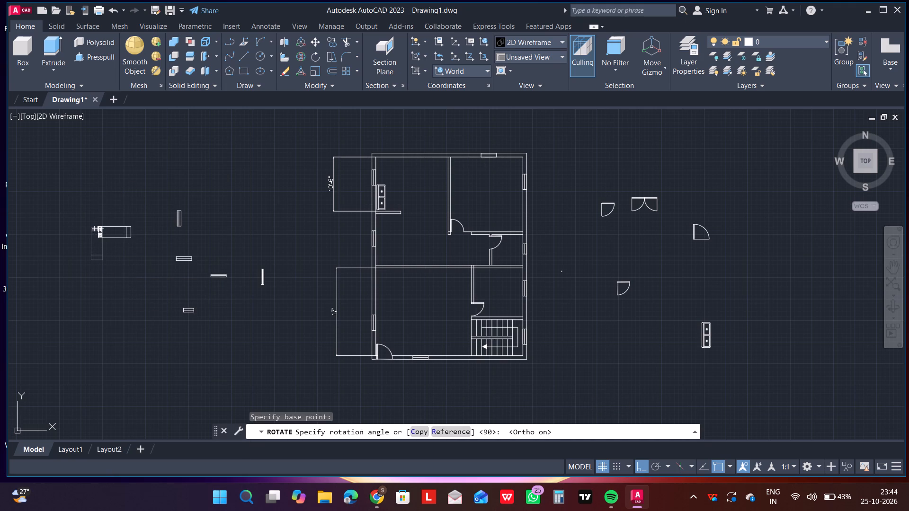
left_click(107, 207)
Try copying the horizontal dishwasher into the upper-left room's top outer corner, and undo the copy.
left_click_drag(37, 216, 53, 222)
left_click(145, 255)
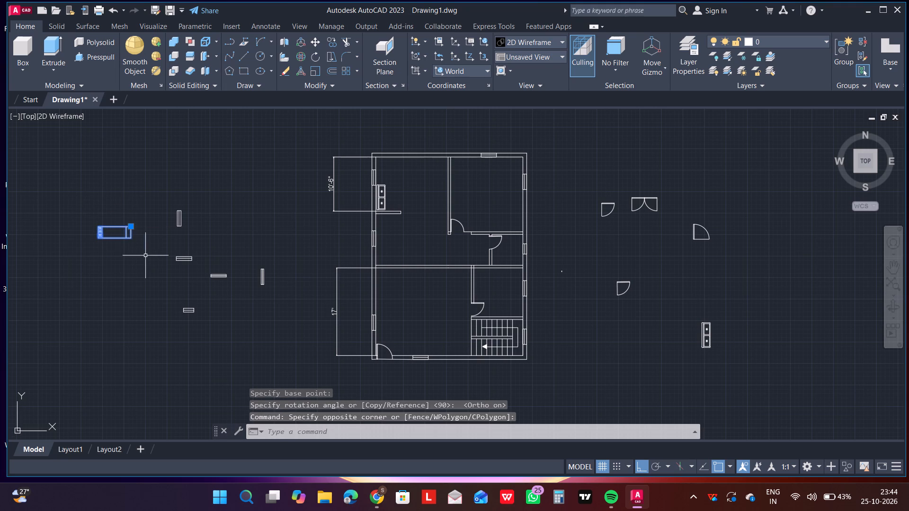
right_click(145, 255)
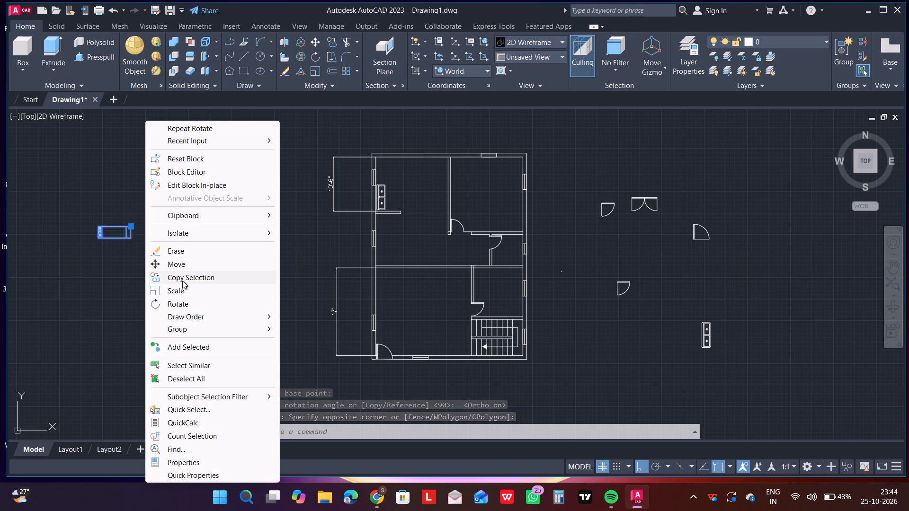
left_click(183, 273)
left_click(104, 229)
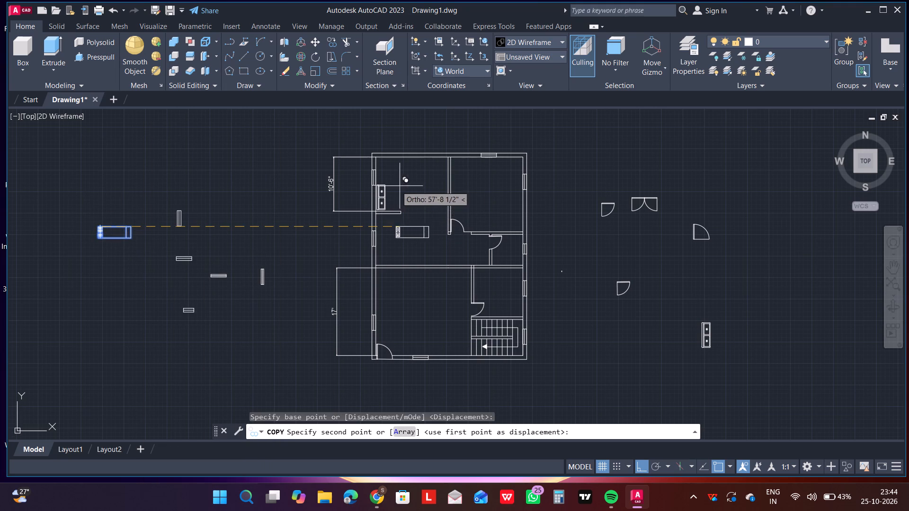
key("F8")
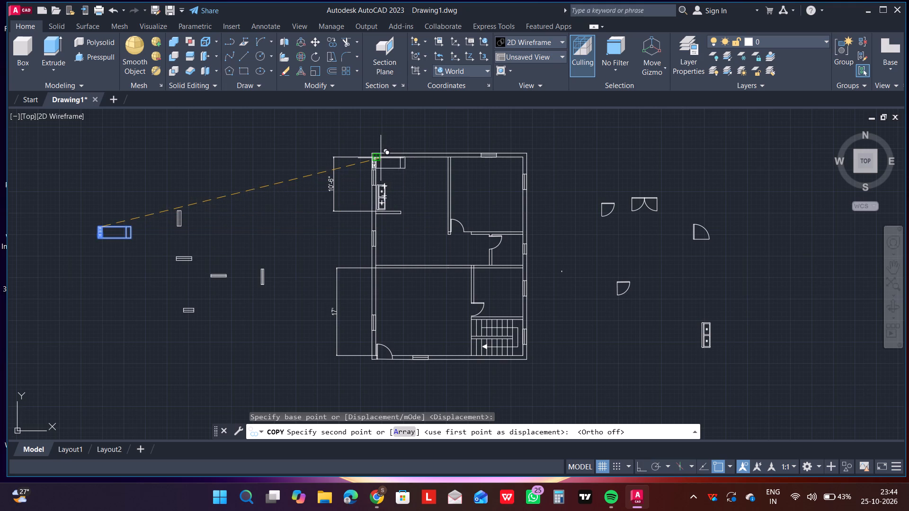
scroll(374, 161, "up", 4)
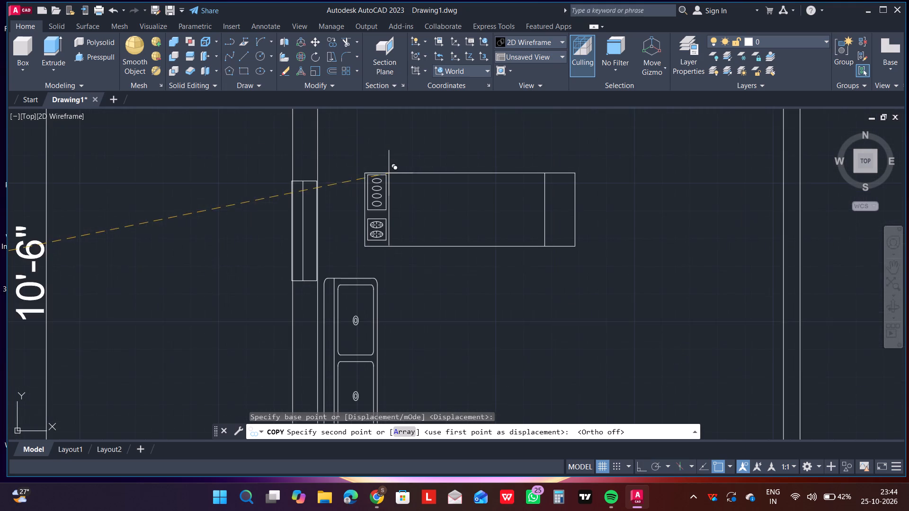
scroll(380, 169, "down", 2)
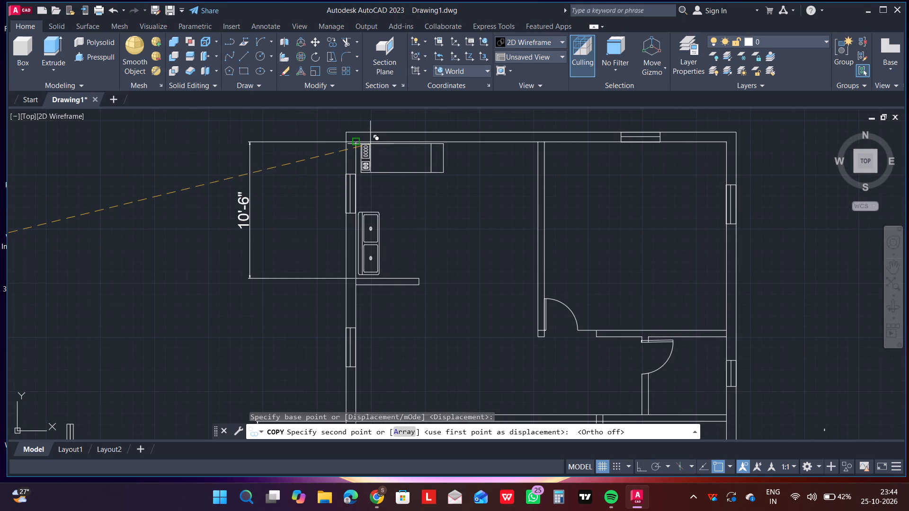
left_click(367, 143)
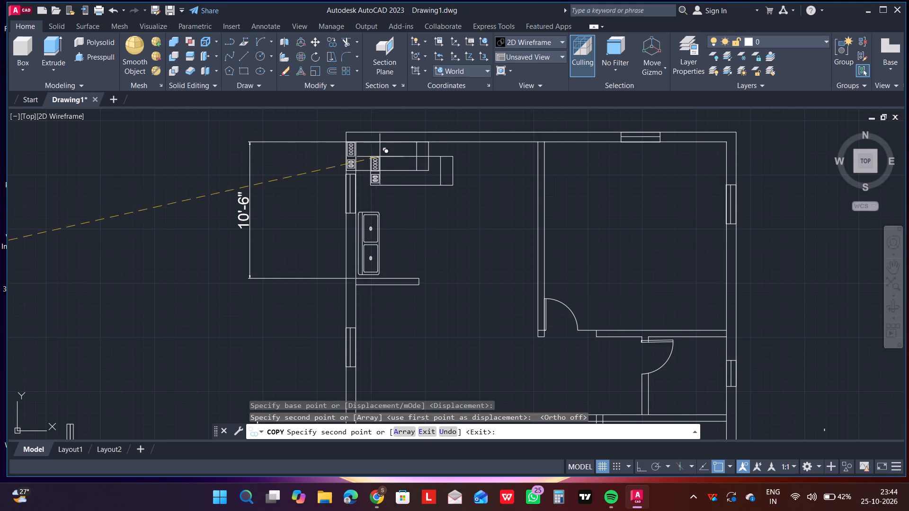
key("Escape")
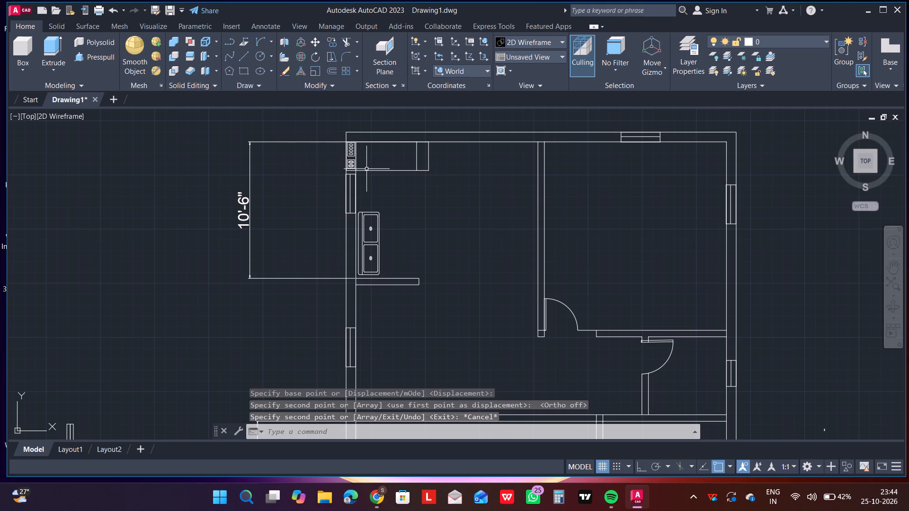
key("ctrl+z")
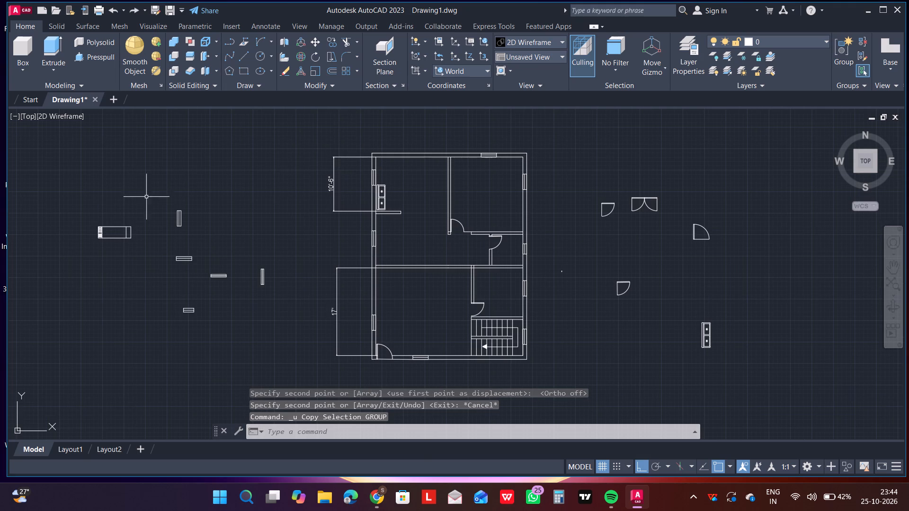
Scale the horizontal dishwasher beside the plan up to nearly double size, using its upper edge near the control-panel end as base.
left_click_drag(85, 210, 92, 232)
left_click(142, 257)
right_click(142, 258)
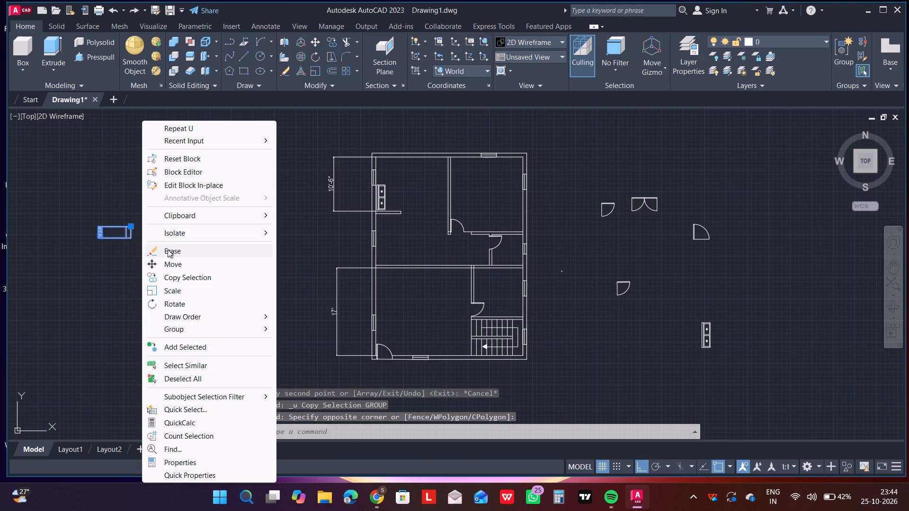
left_click(172, 292)
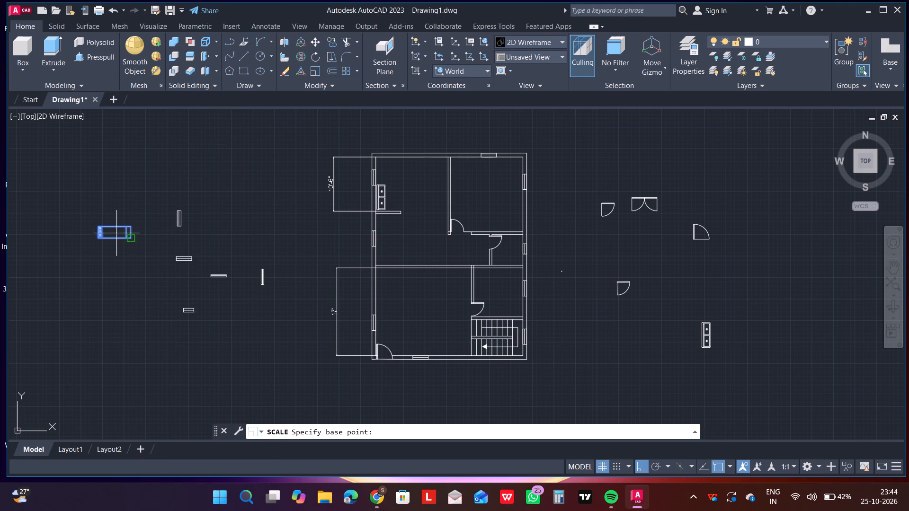
left_click(103, 229)
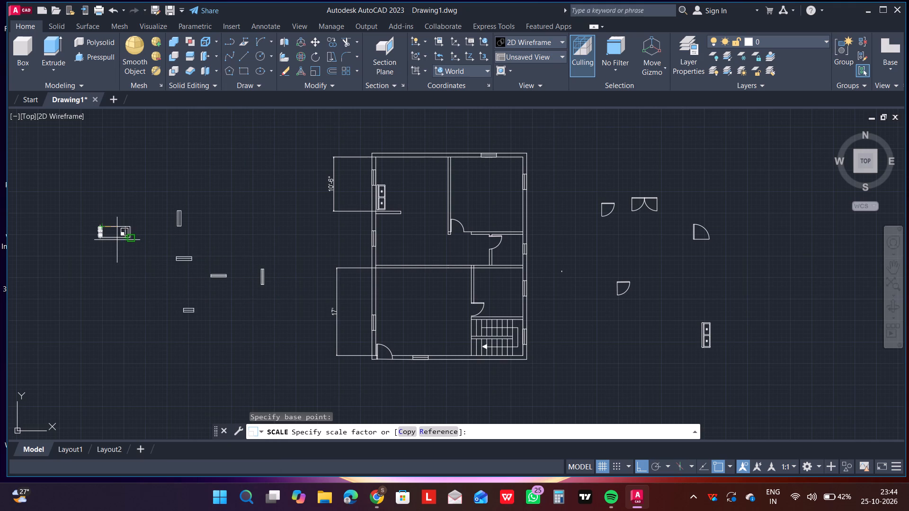
left_click(117, 240)
Scale the enlarged dishwasher down to about 40% of its size, using its upper corner at the control-panel end as base point.
left_click(81, 215)
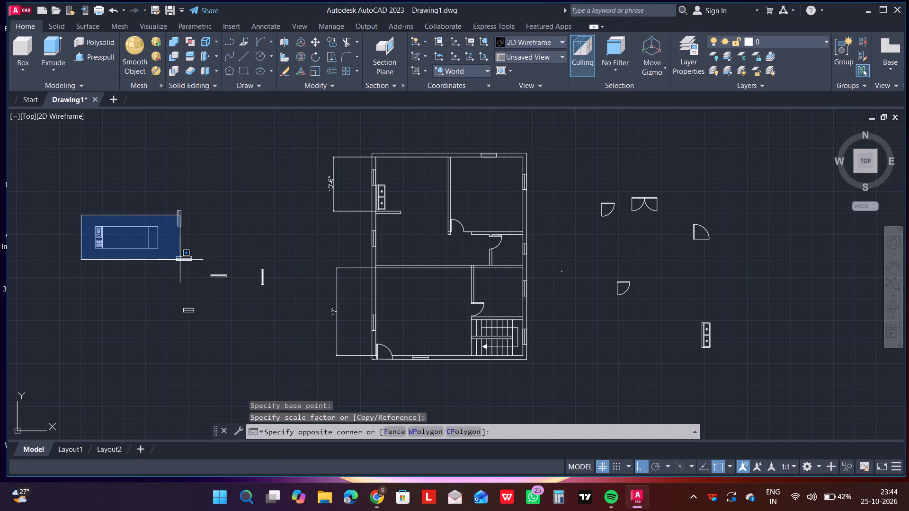
left_click(180, 260)
right_click(178, 259)
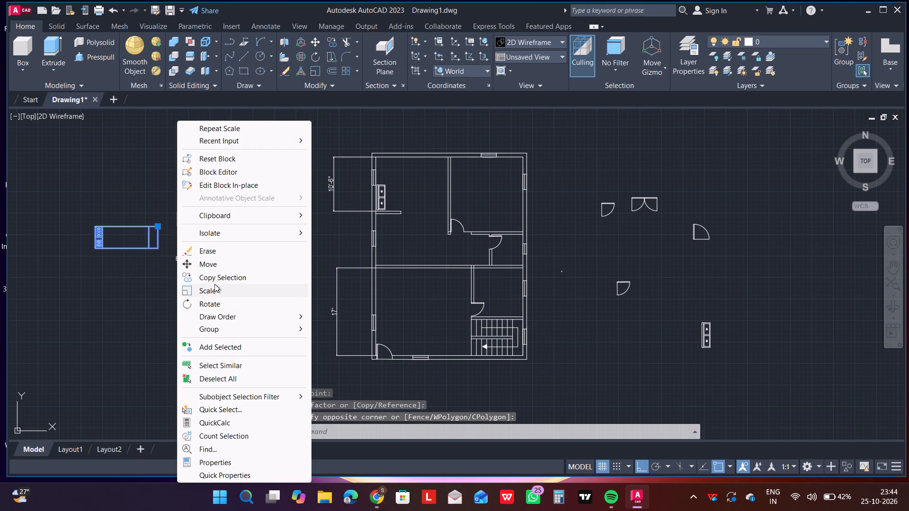
left_click(206, 287)
left_click(111, 220)
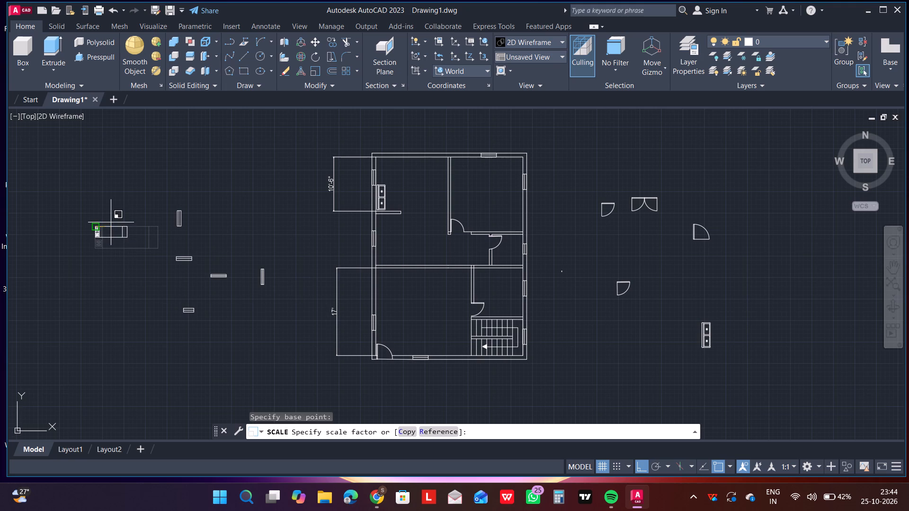
left_click(111, 221)
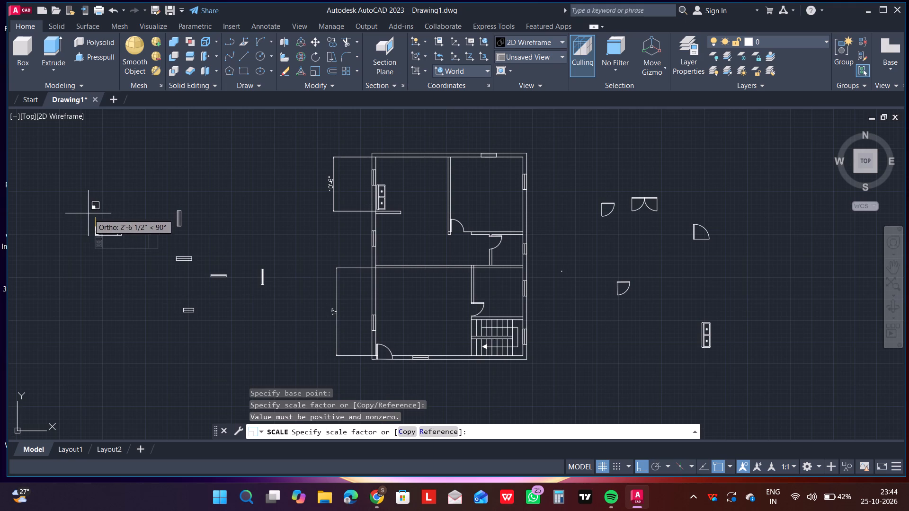
left_click(89, 214)
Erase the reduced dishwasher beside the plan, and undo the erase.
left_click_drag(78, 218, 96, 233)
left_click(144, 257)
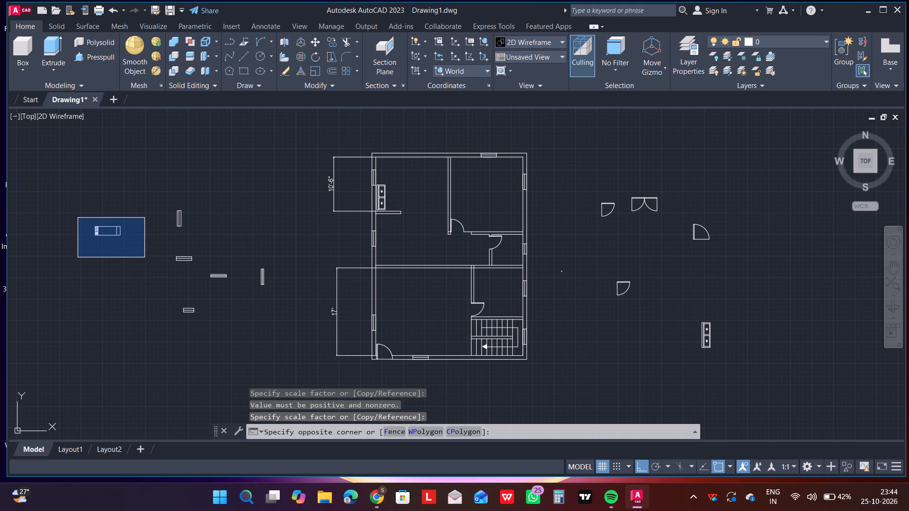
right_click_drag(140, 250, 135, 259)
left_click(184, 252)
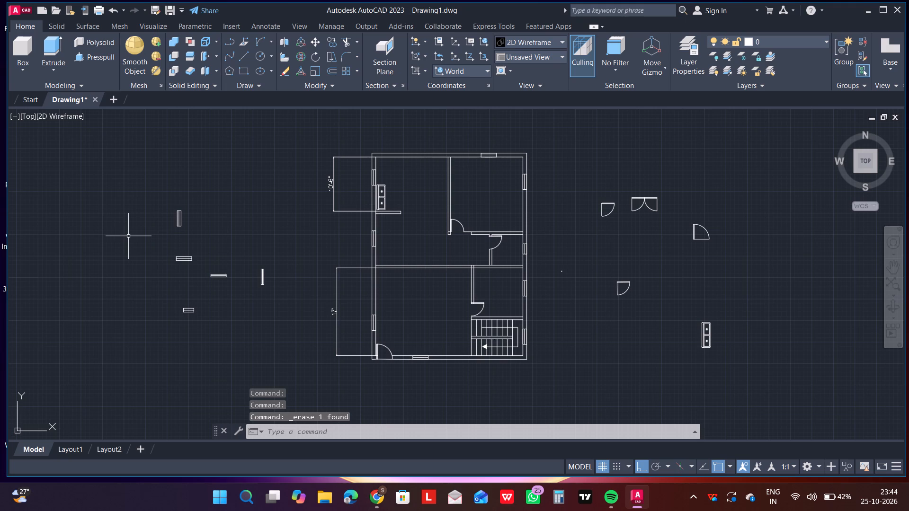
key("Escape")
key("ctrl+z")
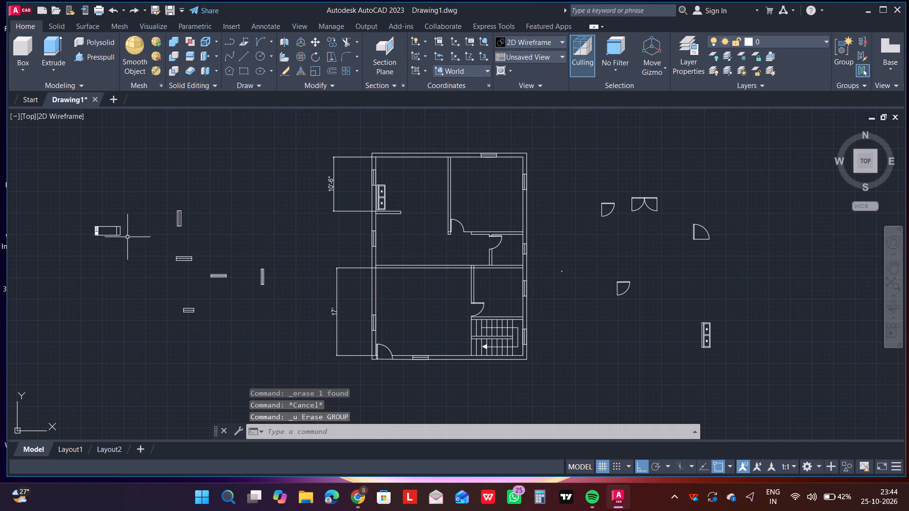
Copy the reduced horizontal dishwasher into the upper-left room's top outer corner, just inside the walls and above the double sink.
left_click(98, 268)
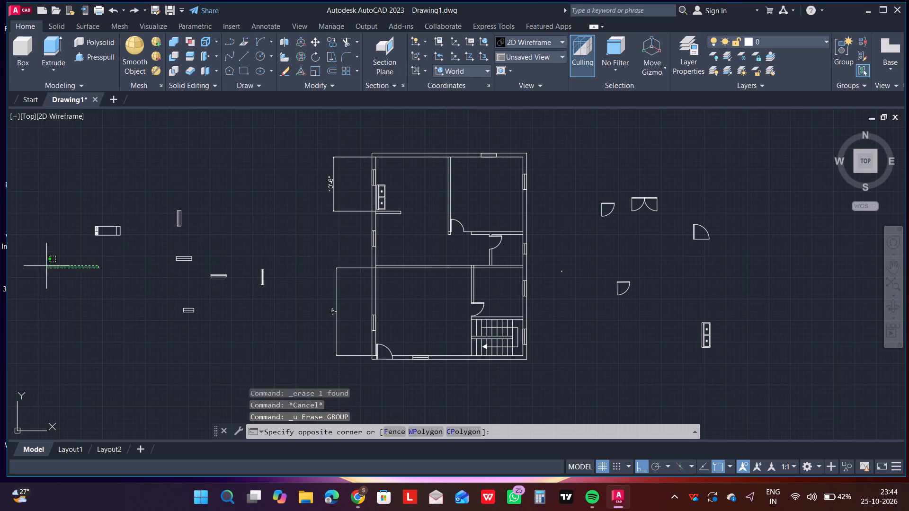
left_click(58, 246)
left_click_drag(64, 200, 78, 210)
left_click(138, 276)
right_click(137, 273)
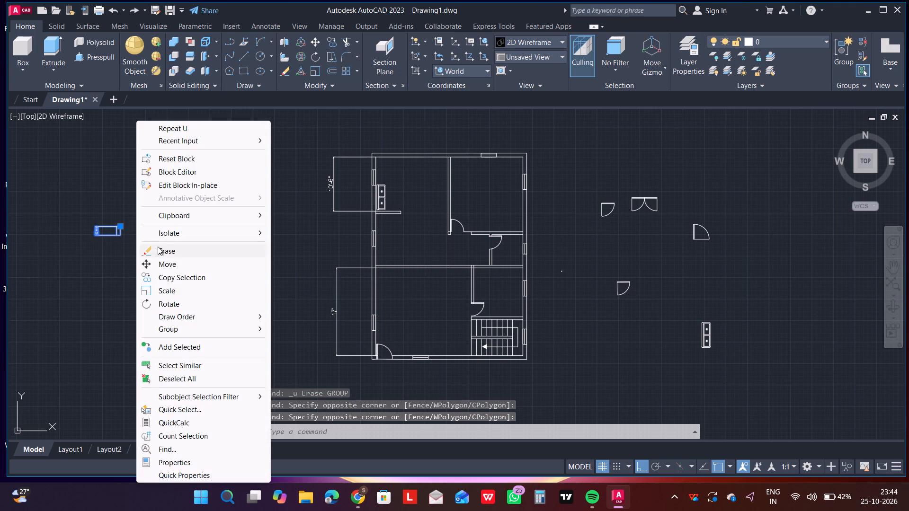
left_click(178, 276)
left_click(110, 235)
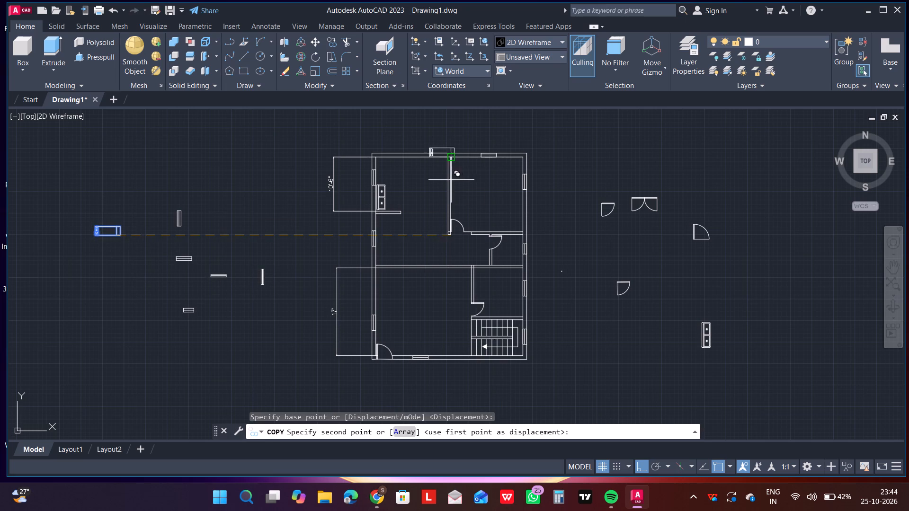
key("F8")
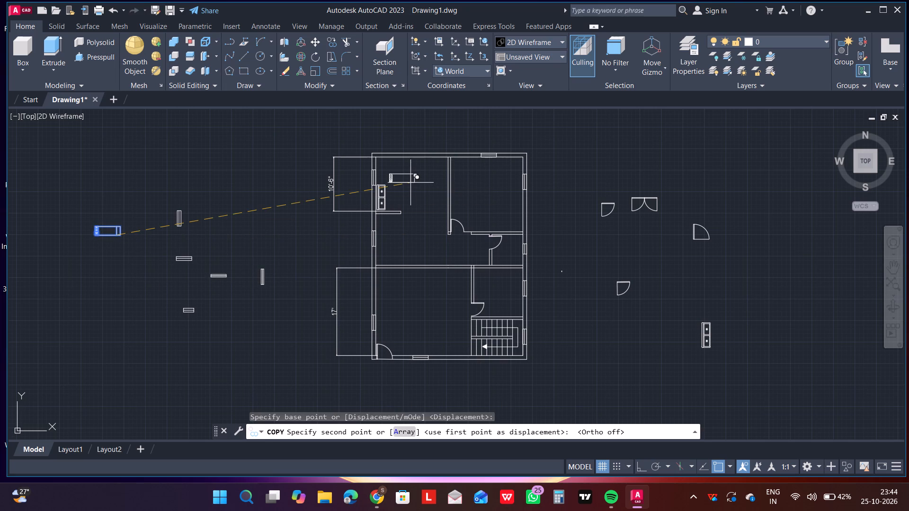
scroll(381, 177, "up", 3)
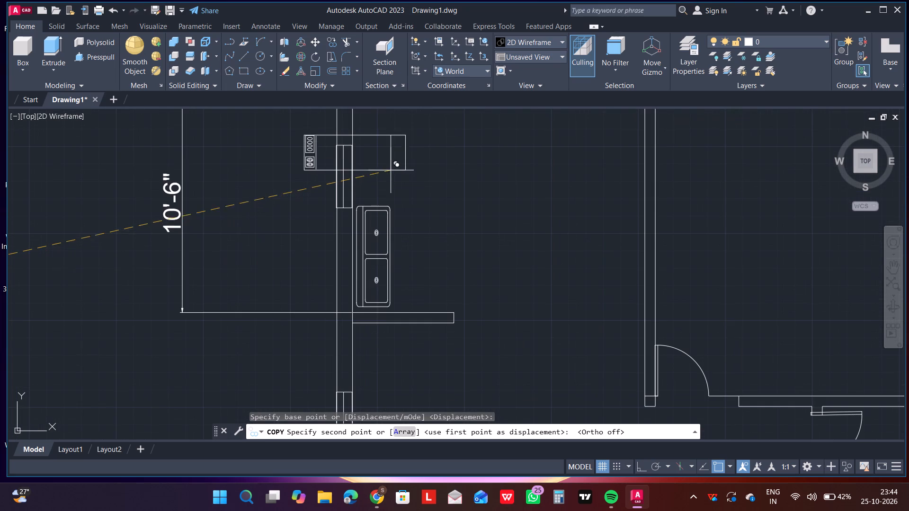
scroll(401, 169, "down", 2)
scroll(410, 156, "up", 2)
scroll(410, 155, "down", 1)
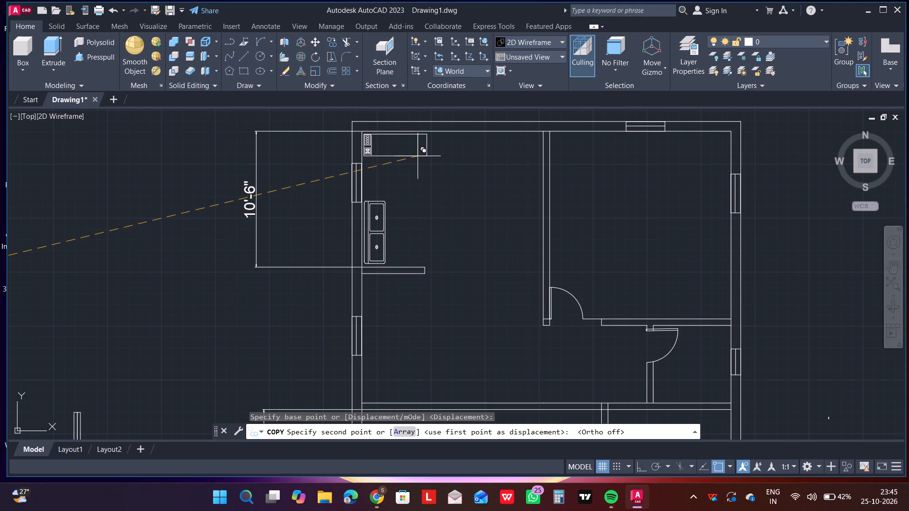
left_click(418, 156)
scroll(415, 243, "down", 1)
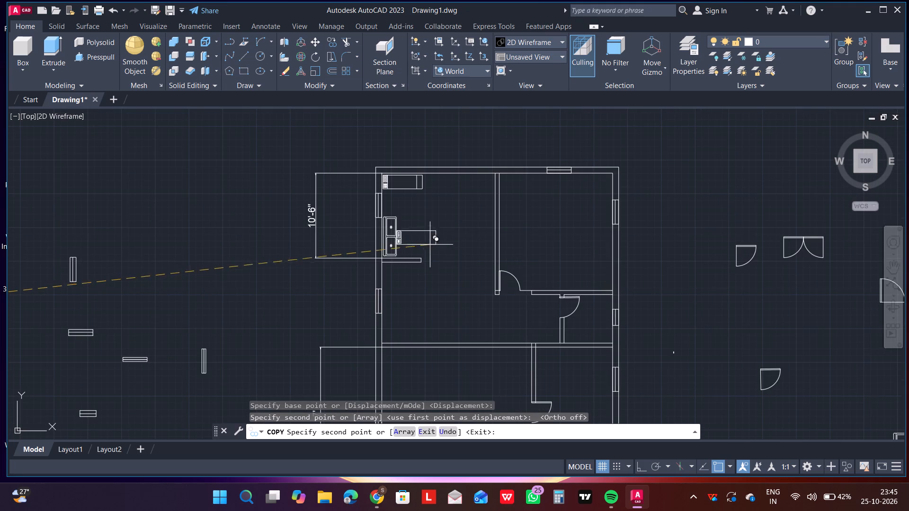
scroll(434, 255, "down", 2)
scroll(434, 319, "up", 1)
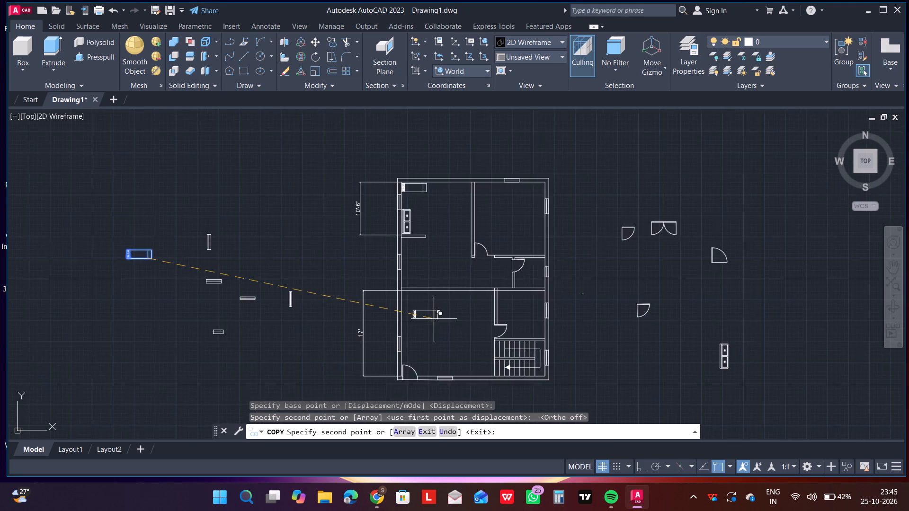
scroll(434, 319, "up", 1)
scroll(434, 311, "down", 1)
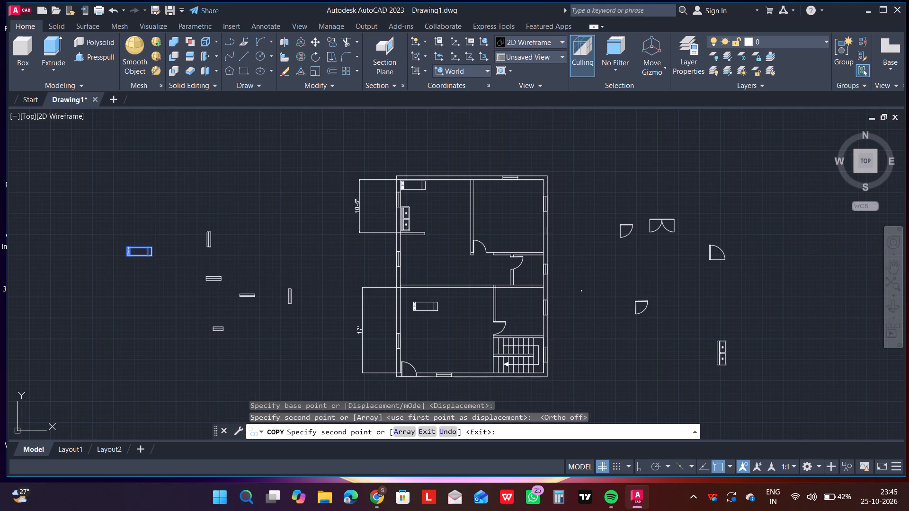
key("Escape")
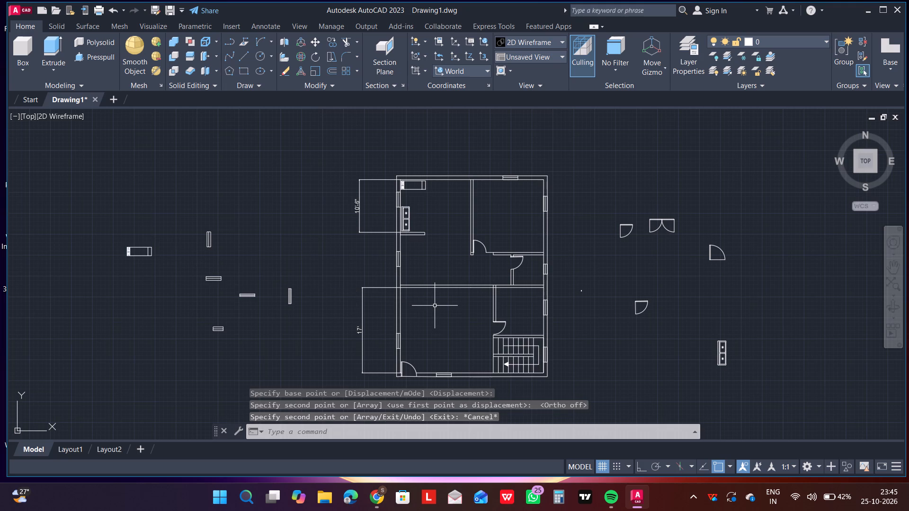
Browse DesignCenter's en-us sample folder to the blocks of Home - Space Planner.dwg.
type("dc")
key("Return")
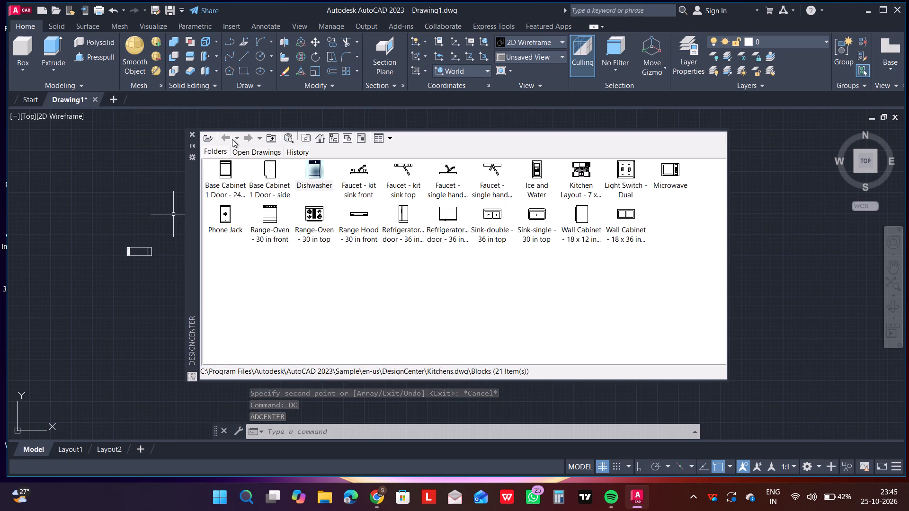
left_click(316, 139)
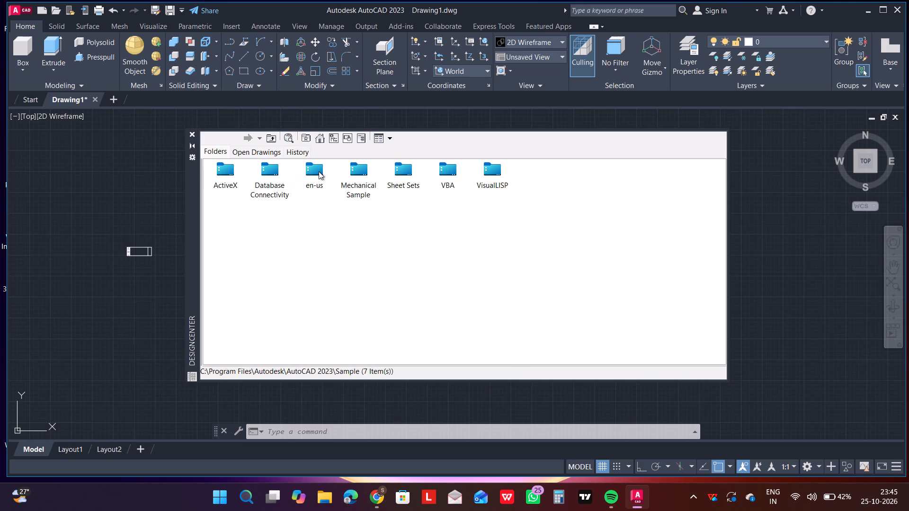
left_click(318, 171)
left_click(314, 170)
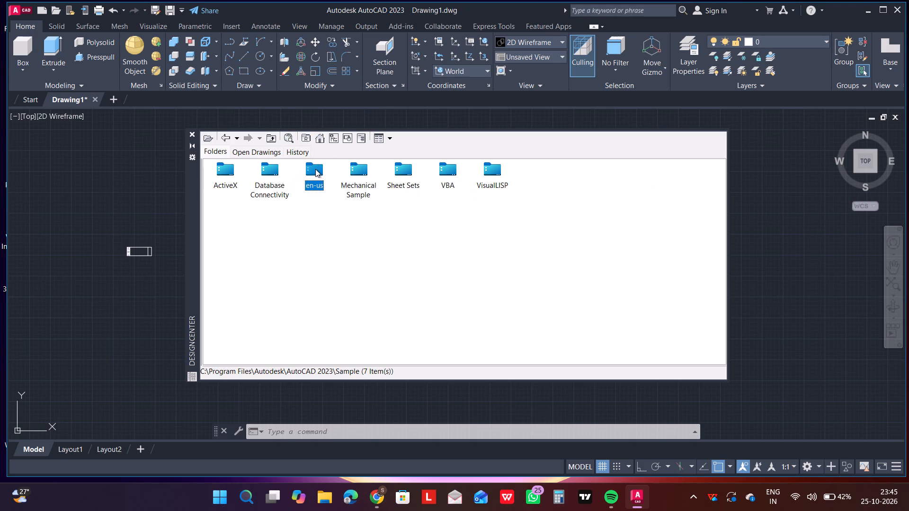
double_click(316, 169)
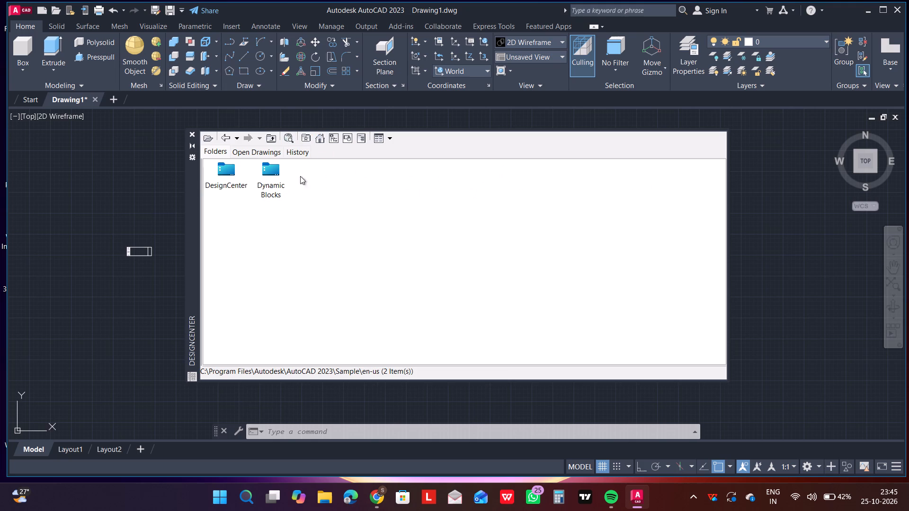
double_click(226, 170)
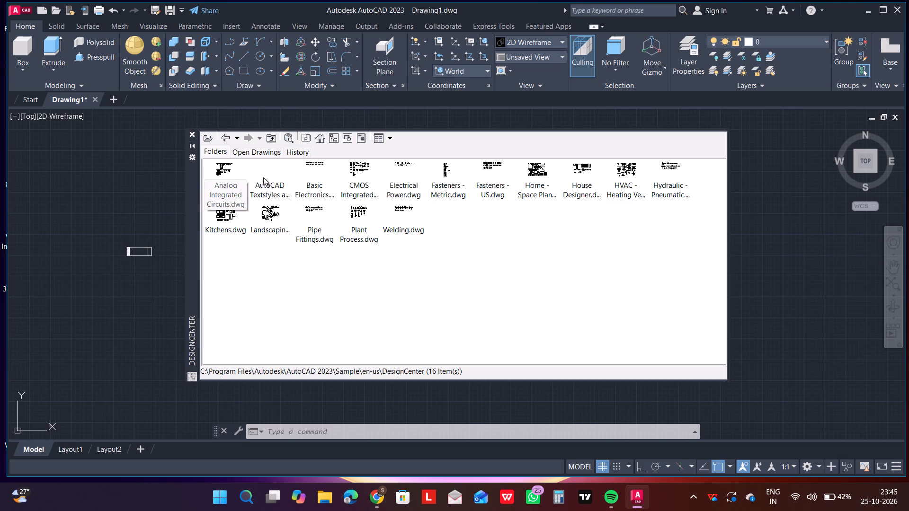
double_click(533, 174)
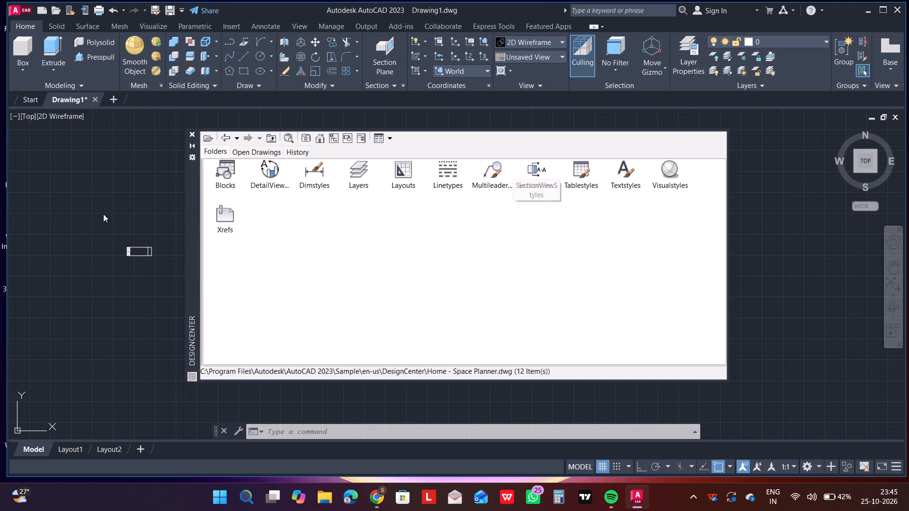
double_click(226, 174)
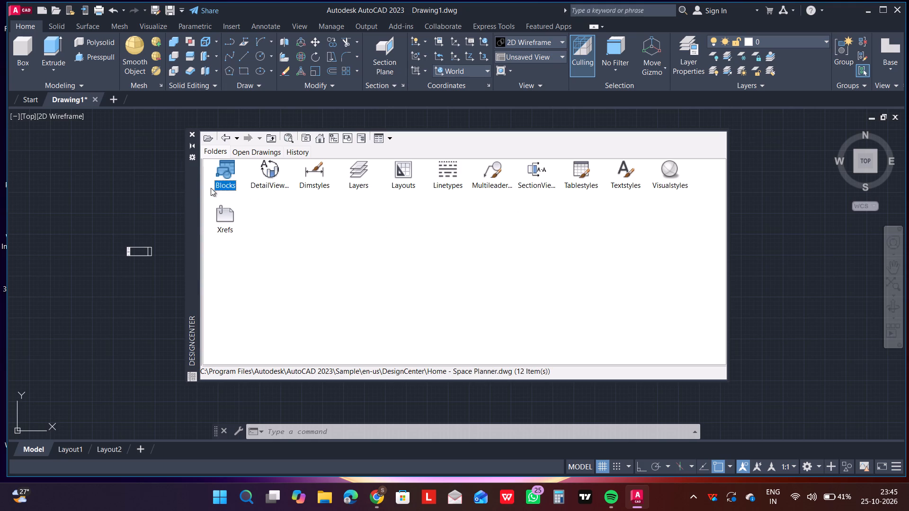
double_click(223, 174)
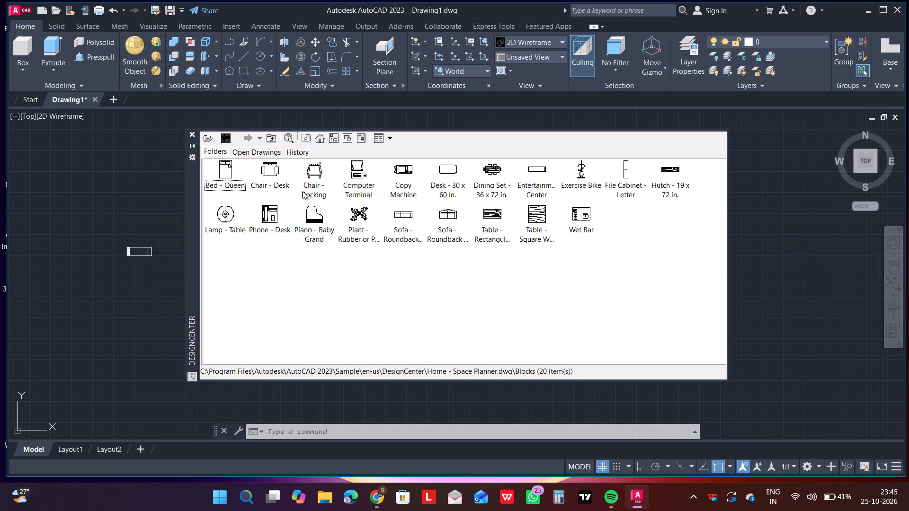
Insert the Bed - Queen block in the free area beside the plan's 10'-6" dimension, at default scale with its pillows facing up.
left_click(225, 166)
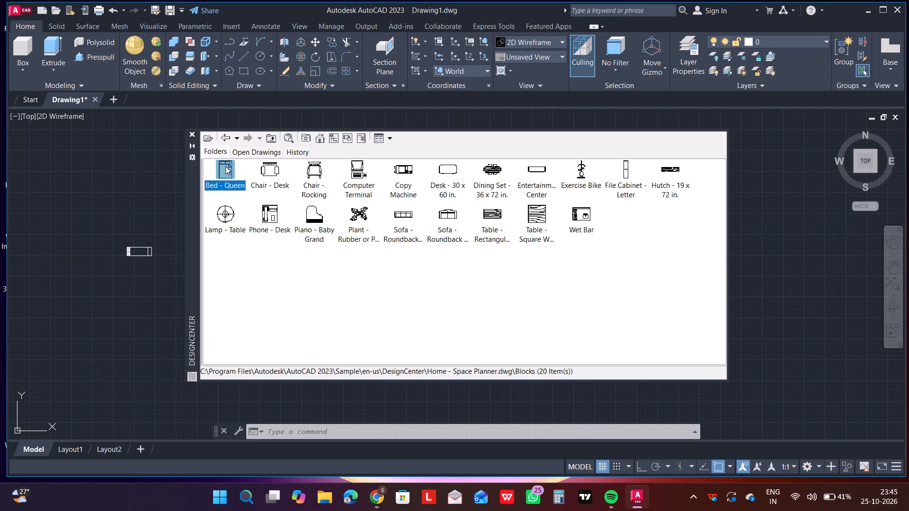
double_click(225, 172)
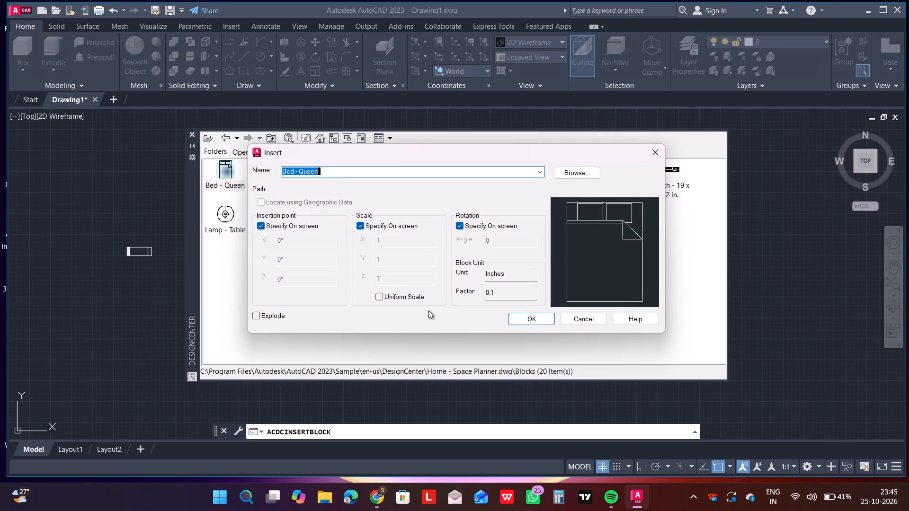
left_click(518, 319)
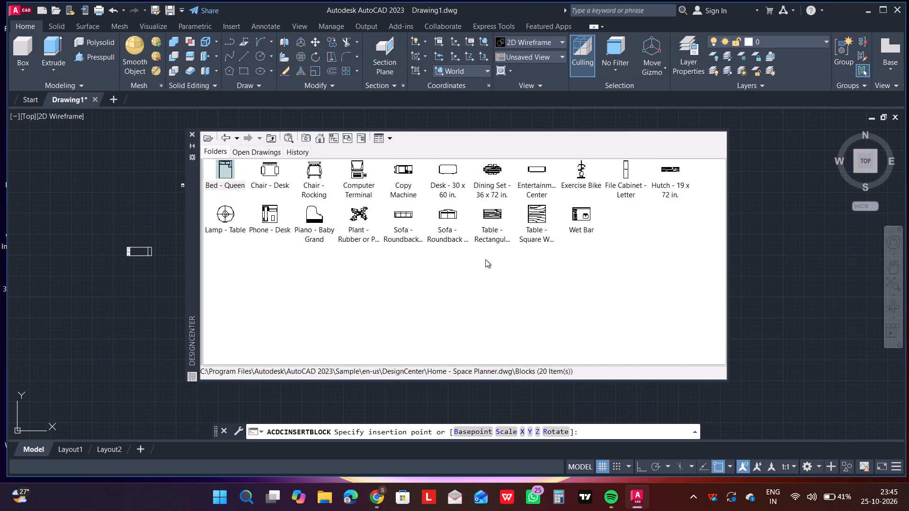
left_click(193, 131)
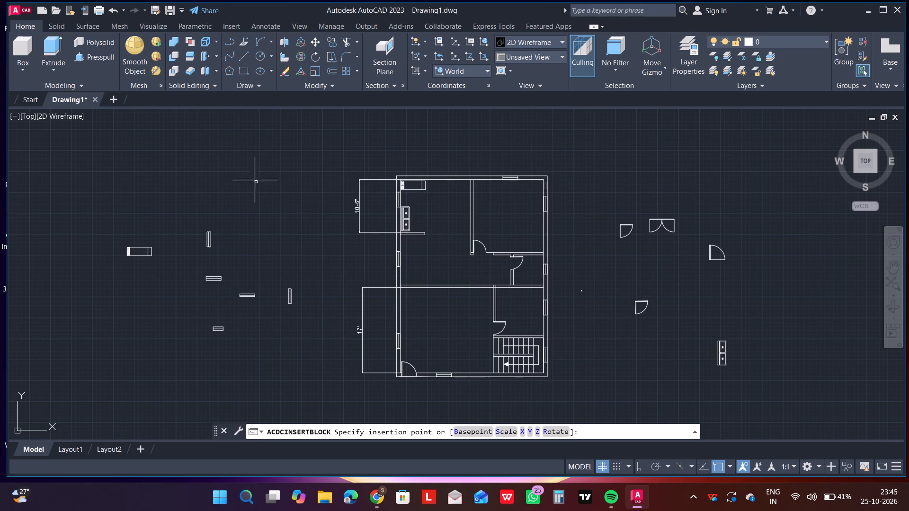
left_click(275, 208)
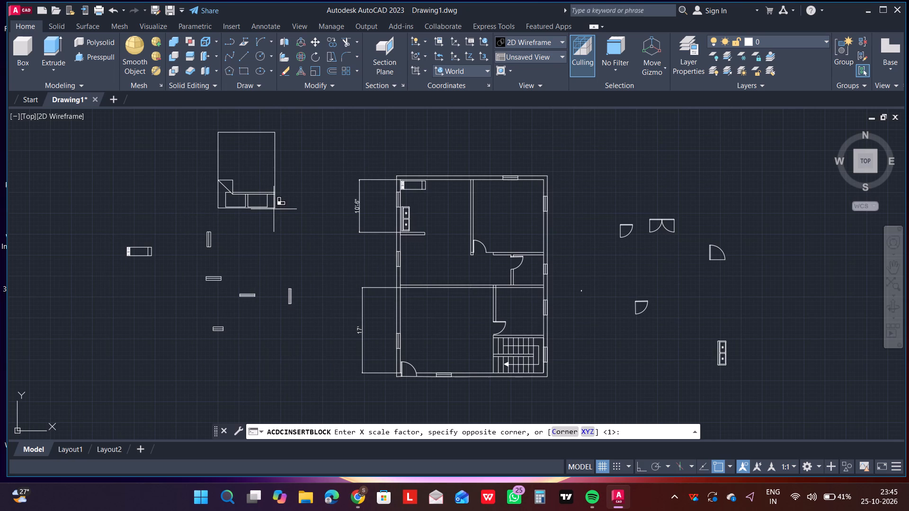
left_click(274, 209)
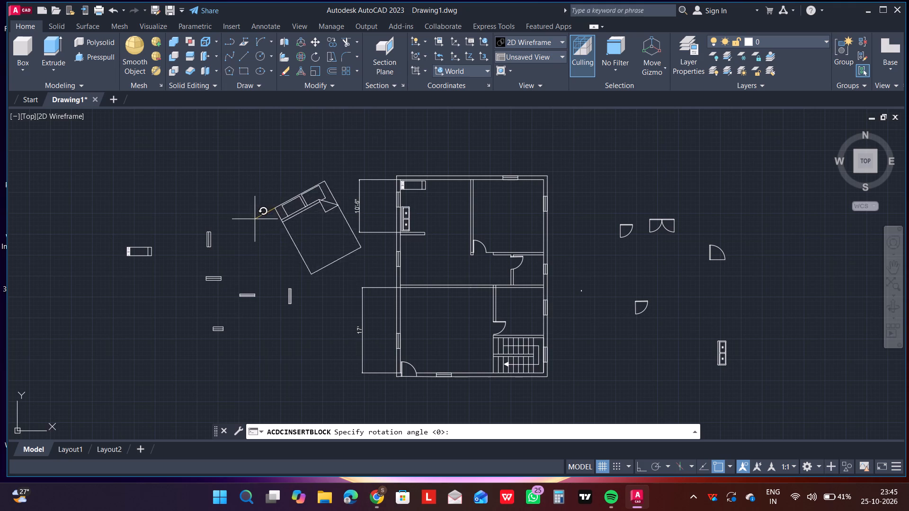
key("F8")
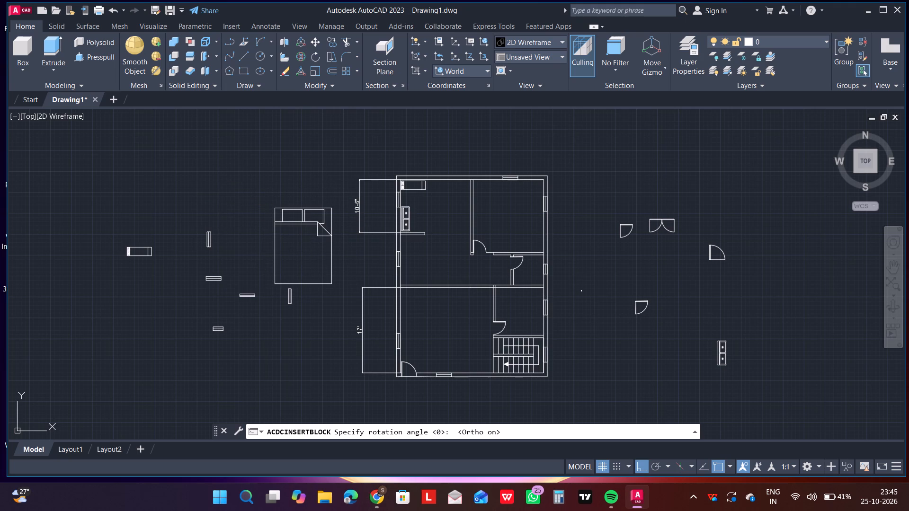
left_click(229, 202)
Scale the queen bed down to about half its size, using the blanket fold's end on the bed's left edge as base point.
left_click_drag(243, 197, 248, 204)
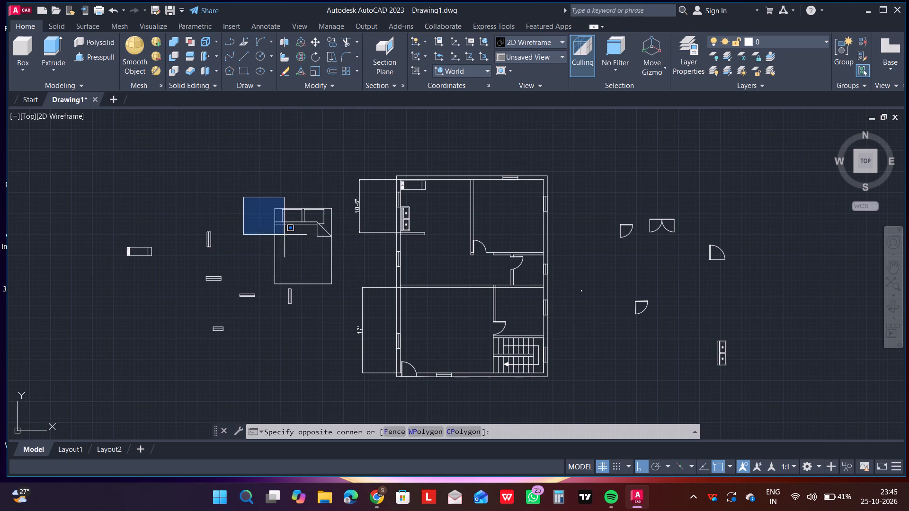
left_click(350, 288)
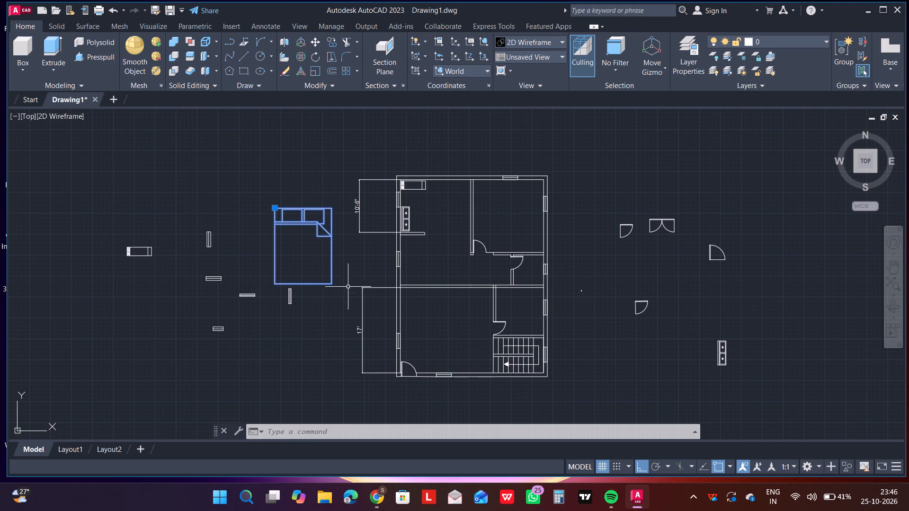
right_click(347, 285)
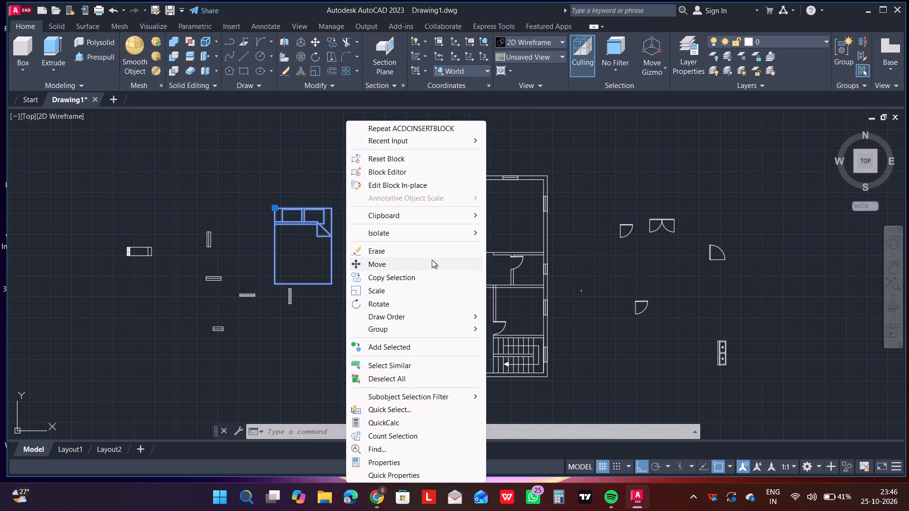
left_click(374, 292)
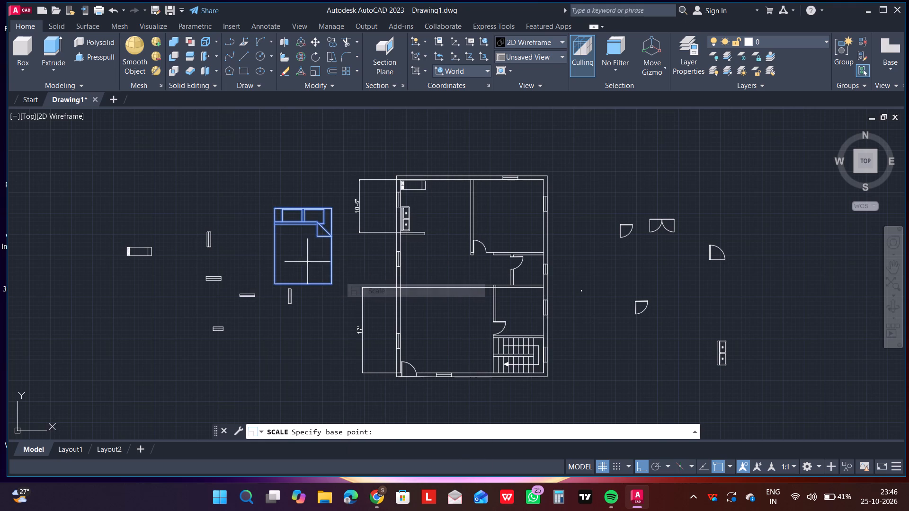
left_click(290, 224)
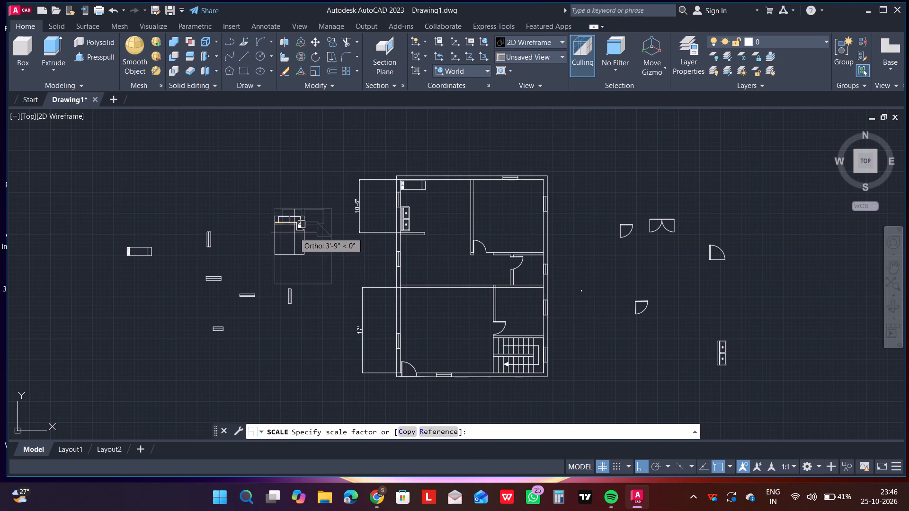
left_click(293, 233)
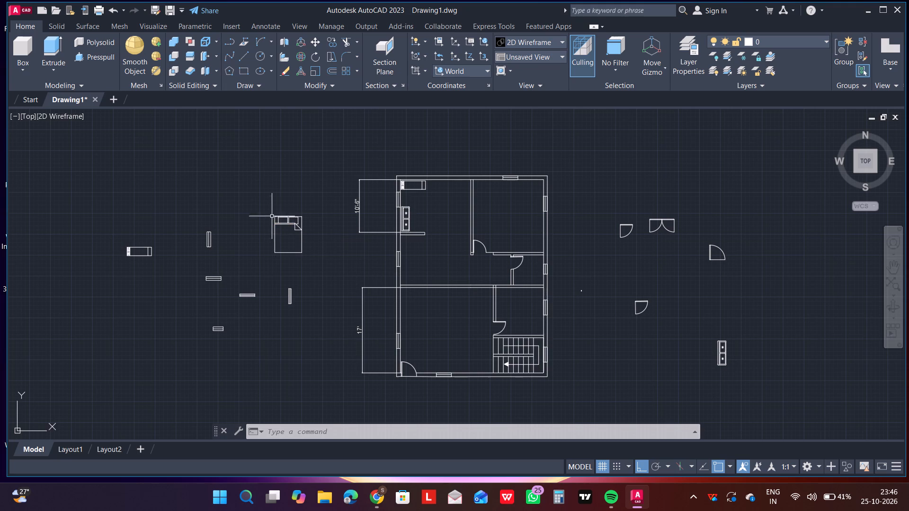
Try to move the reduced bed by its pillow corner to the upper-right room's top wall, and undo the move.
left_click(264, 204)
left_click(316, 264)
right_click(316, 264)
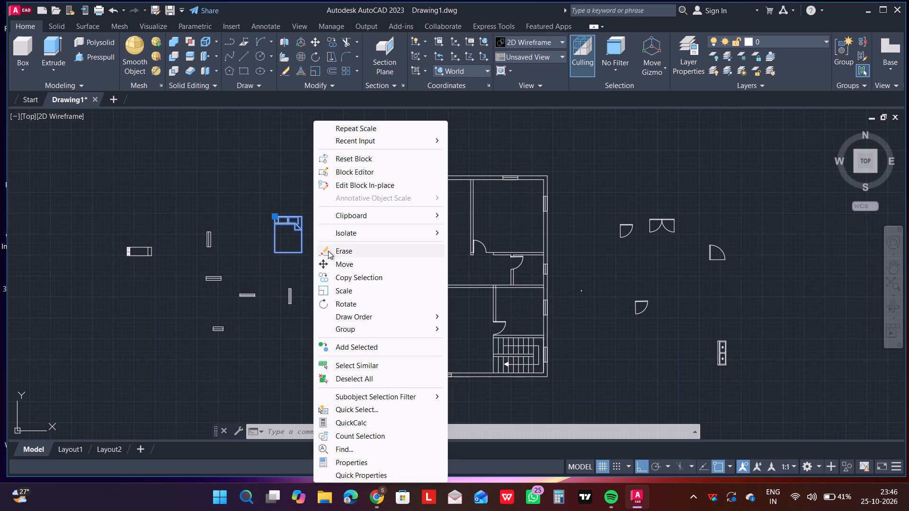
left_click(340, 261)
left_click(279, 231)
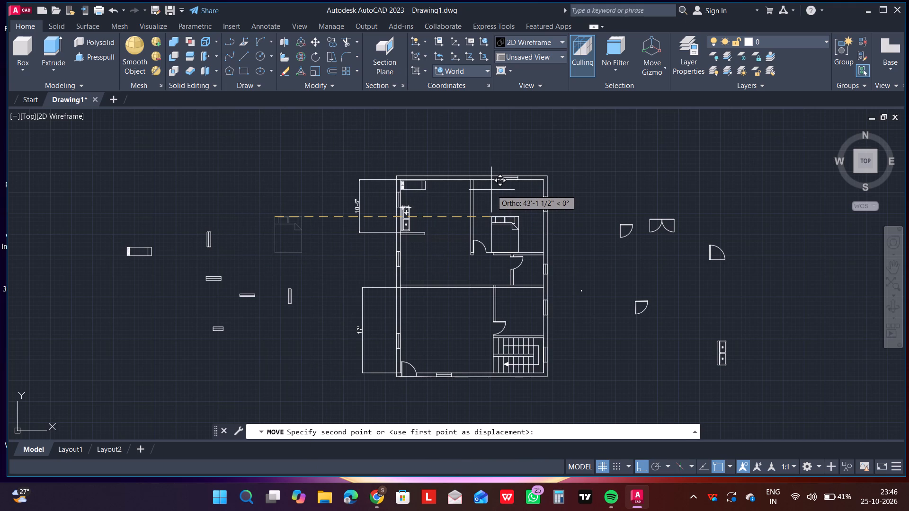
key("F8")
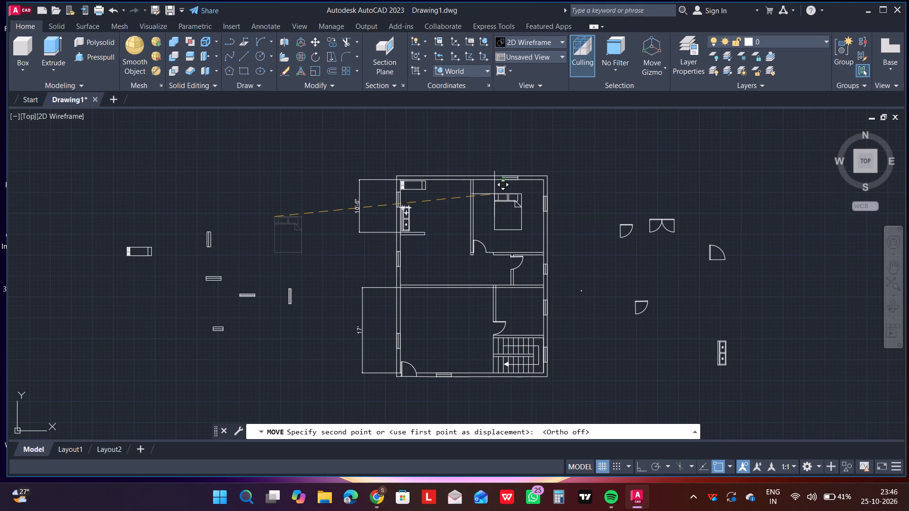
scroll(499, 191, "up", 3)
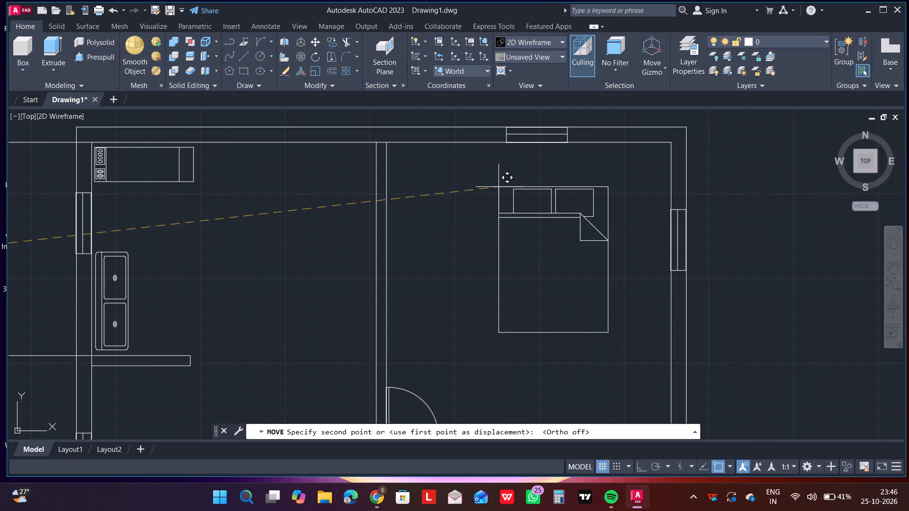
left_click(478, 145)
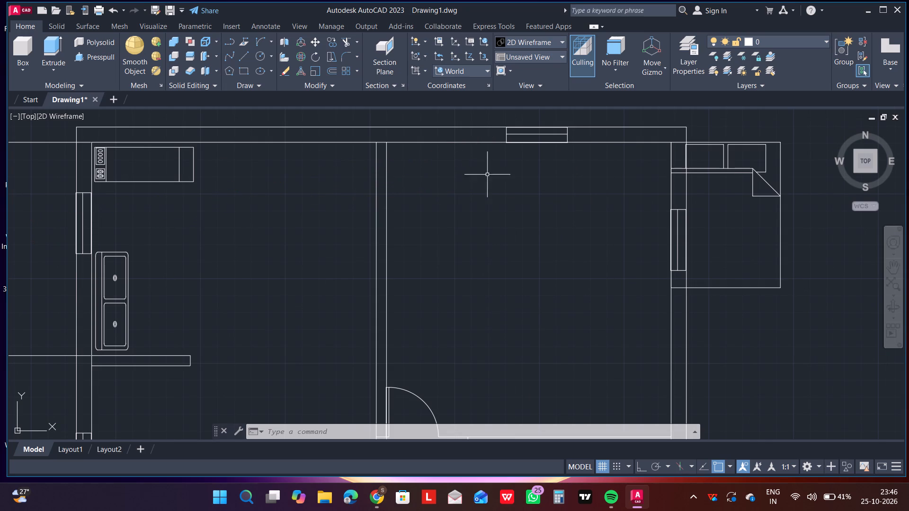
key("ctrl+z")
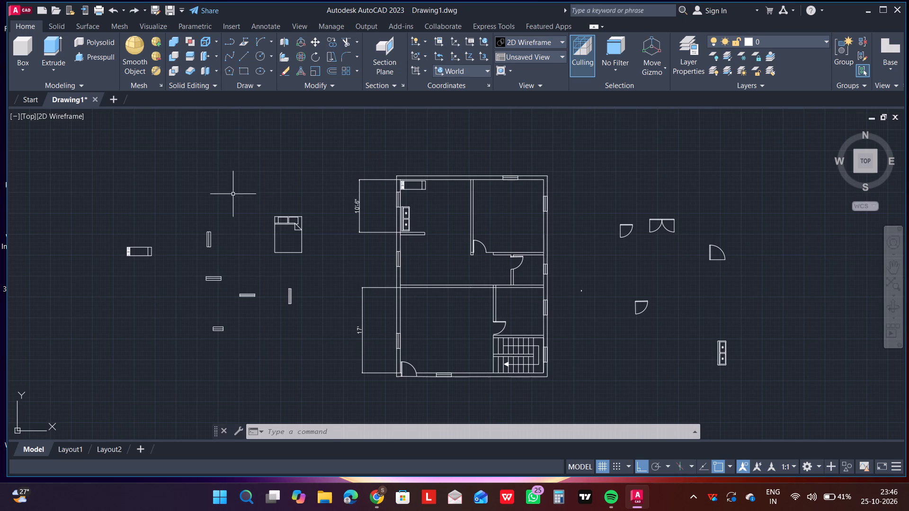
Move the bed into the upper-right room with ortho and object snap off, its pillows against the top wall beneath the window.
left_click_drag(250, 192, 258, 201)
left_click(318, 263)
right_click(313, 261)
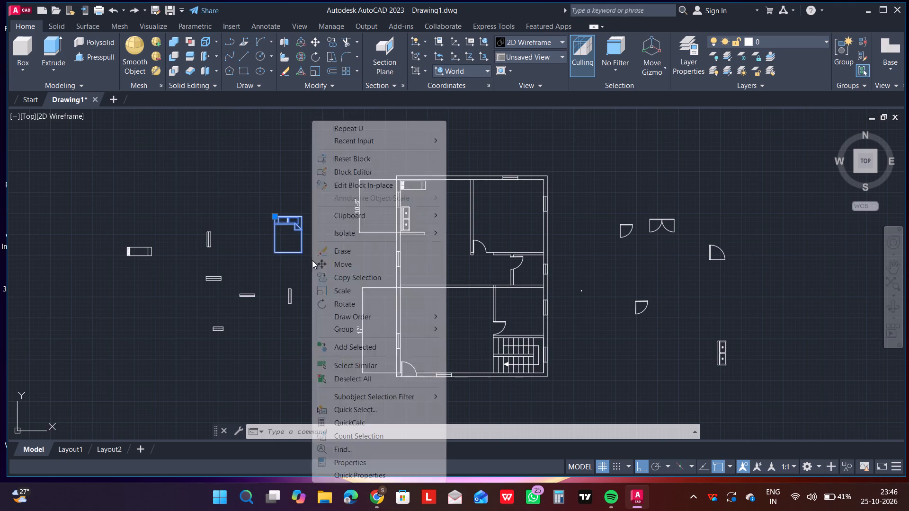
left_click(342, 263)
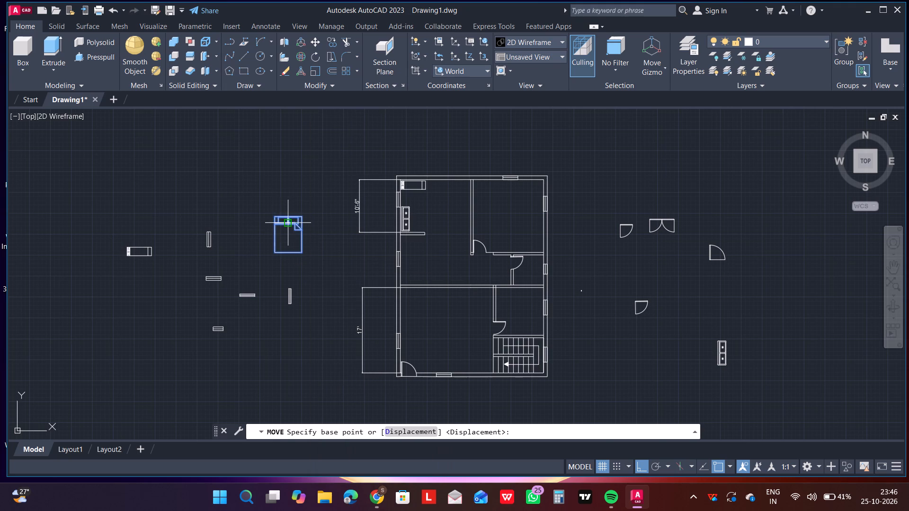
left_click(287, 226)
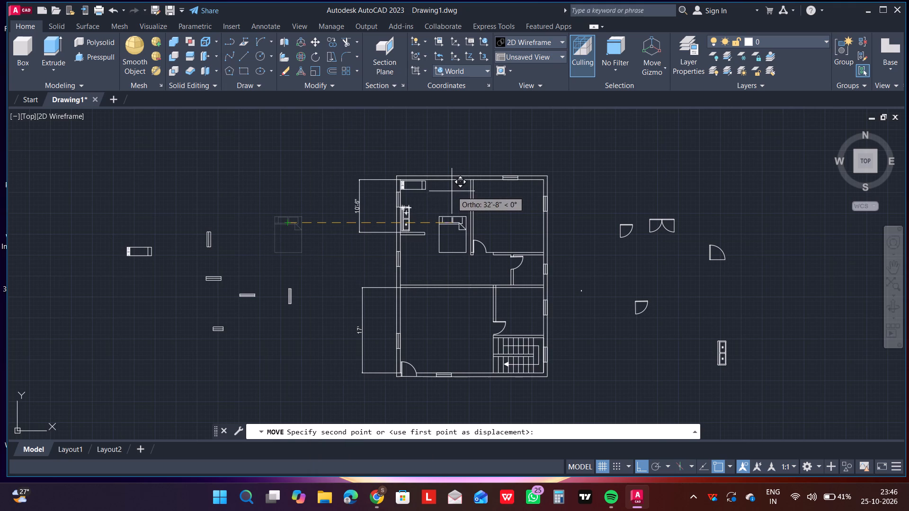
key("F8")
key("F3")
scroll(481, 202, "up", 2)
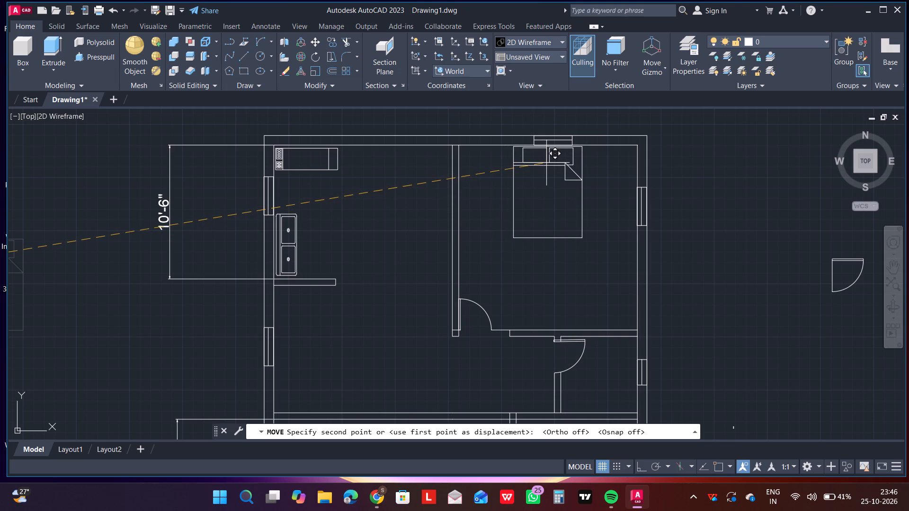
left_click(546, 163)
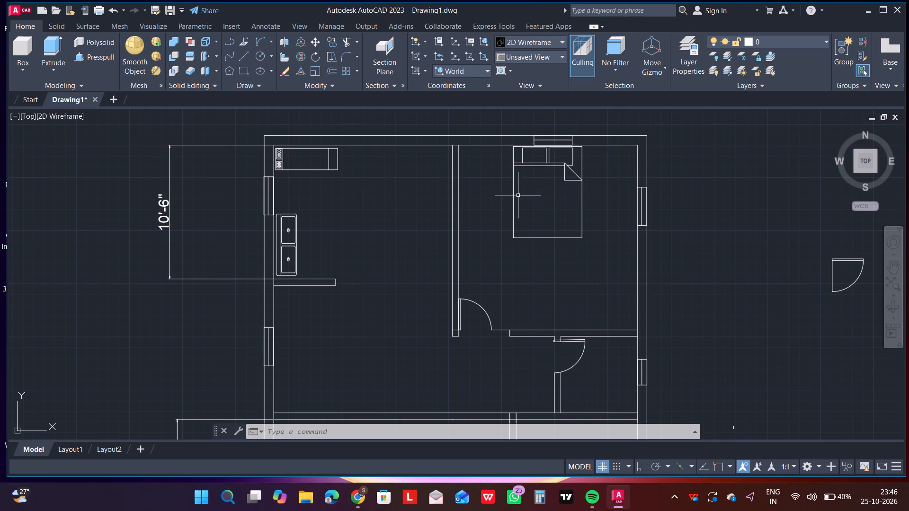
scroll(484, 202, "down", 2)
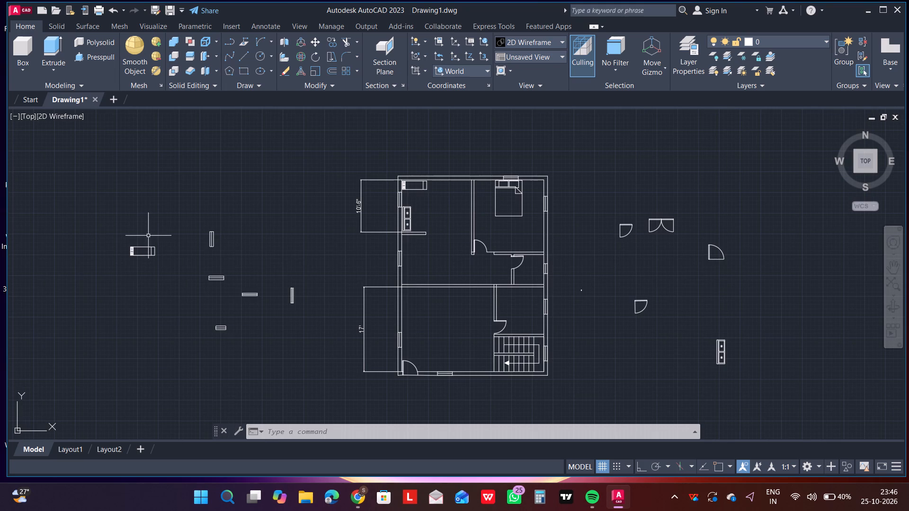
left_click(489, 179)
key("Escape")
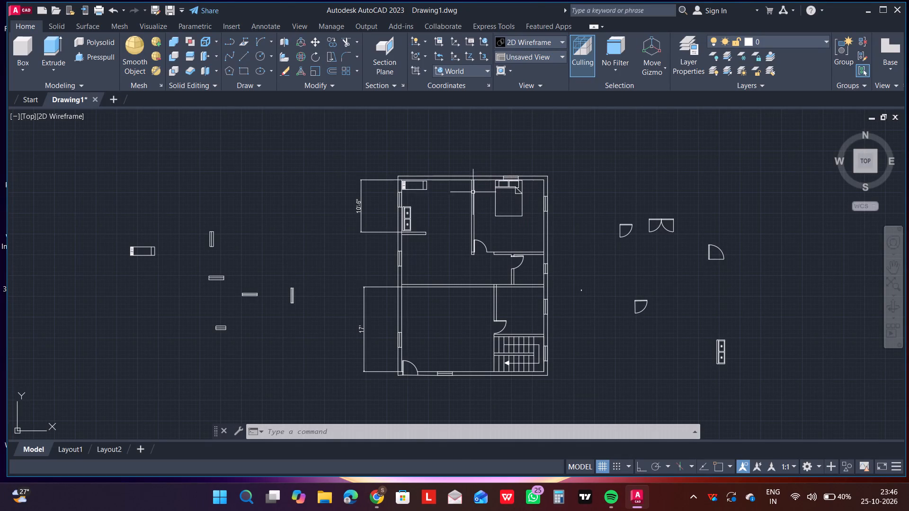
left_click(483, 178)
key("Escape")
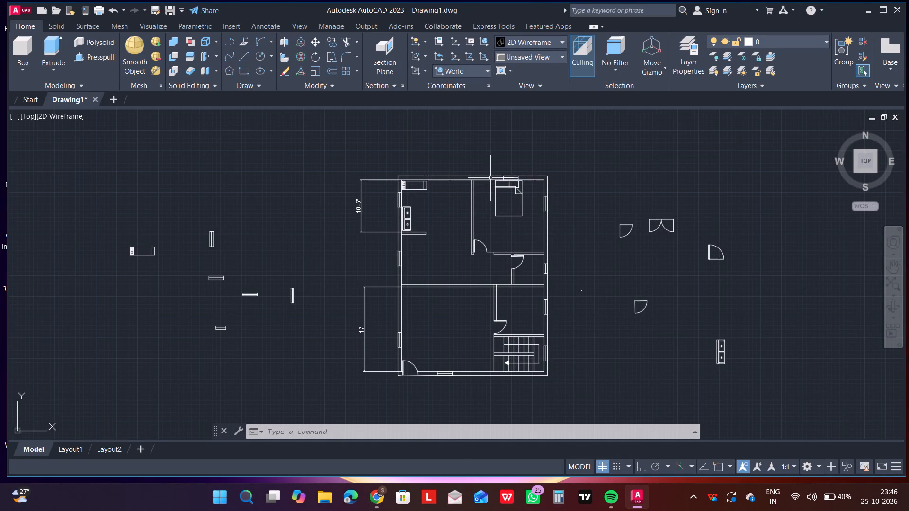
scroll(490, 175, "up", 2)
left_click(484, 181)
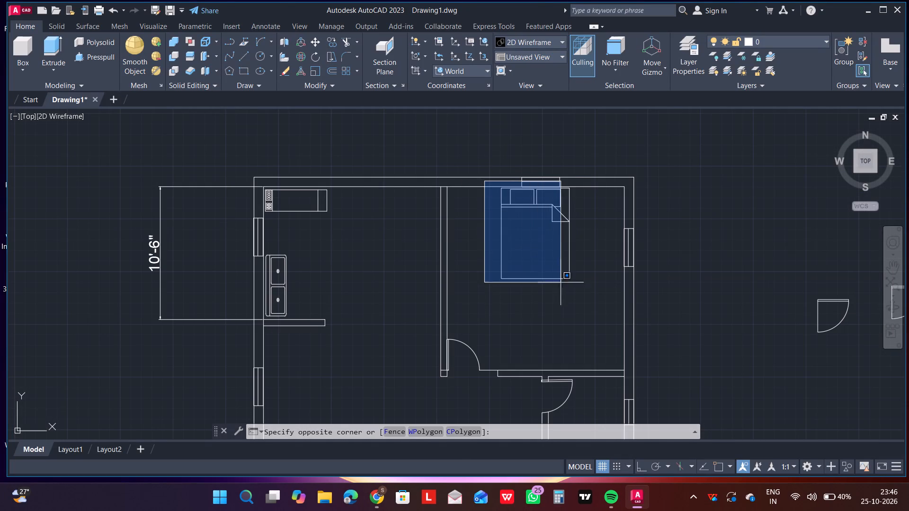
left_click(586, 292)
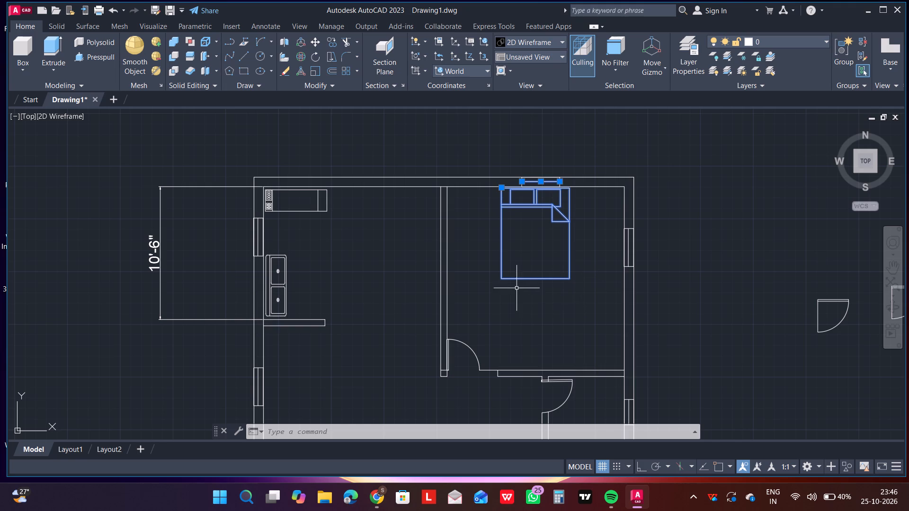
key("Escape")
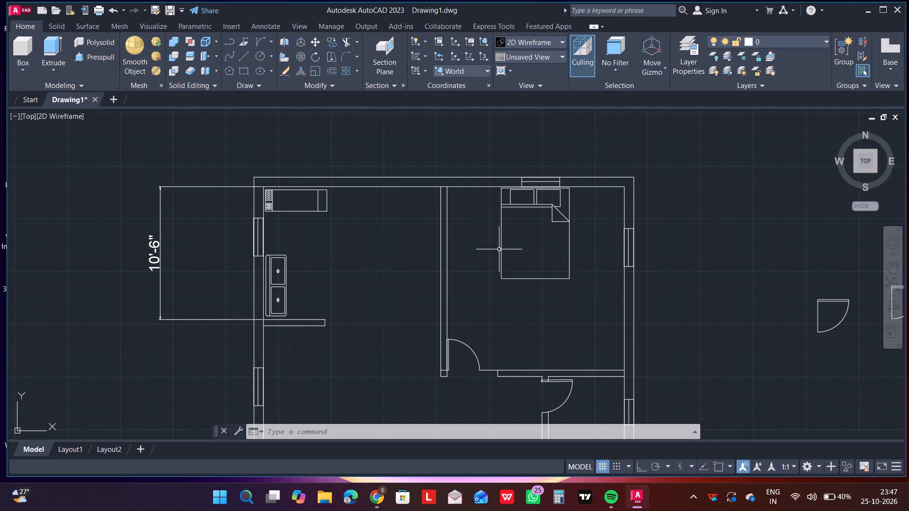
Copy the queen bed from the upper-right room into the small room above the staircase, its pillows against that room's top wall.
left_click(502, 244)
right_click_drag(499, 242, 497, 247)
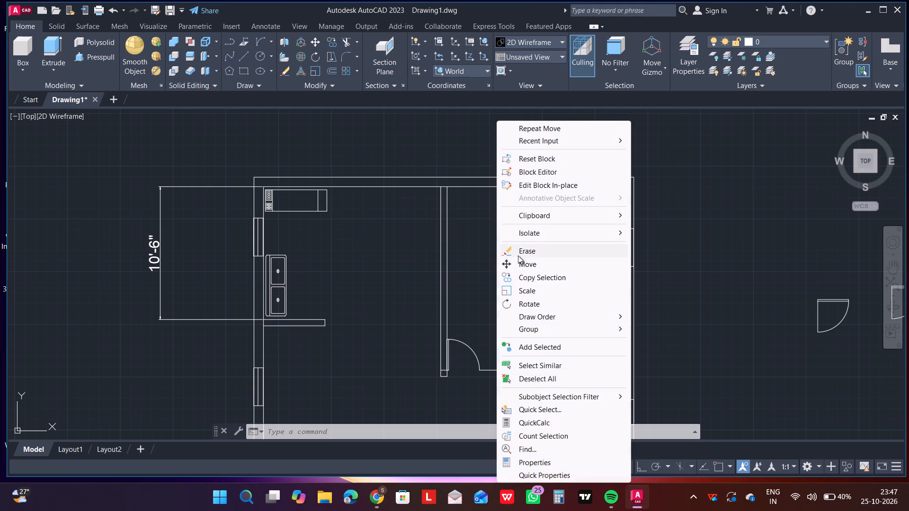
left_click(548, 273)
scroll(544, 276, "down", 2)
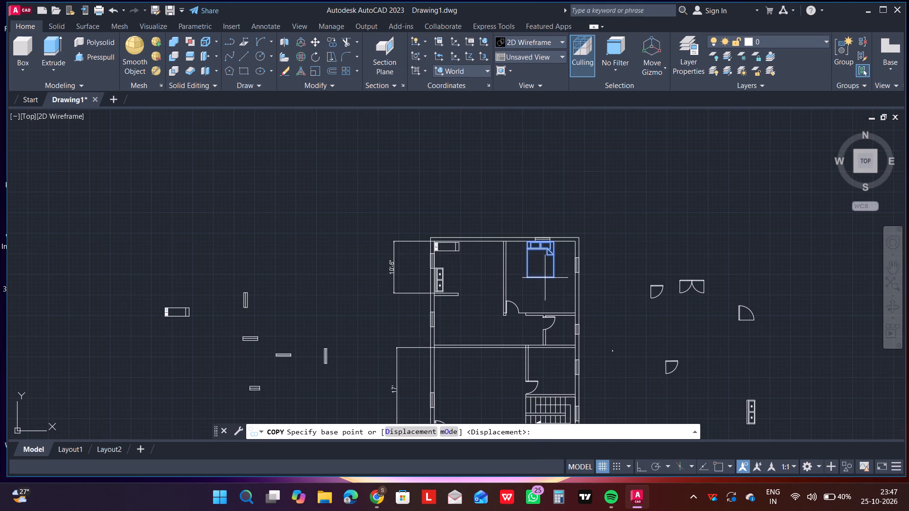
left_click(535, 261)
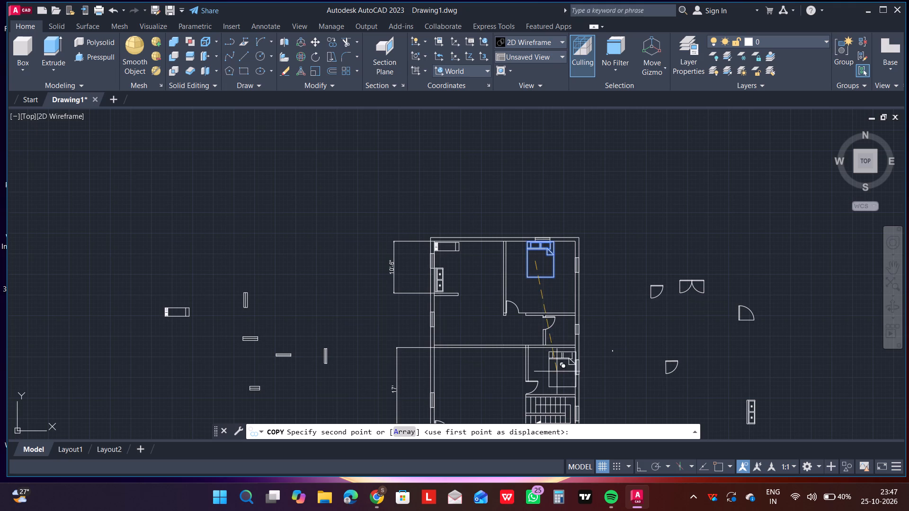
scroll(547, 368, "up", 1)
scroll(545, 364, "down", 1)
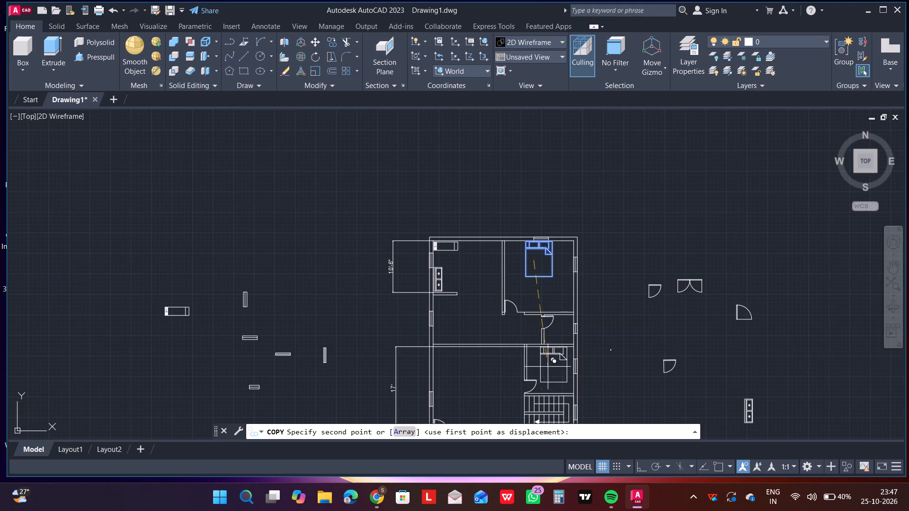
scroll(550, 370, "up", 3)
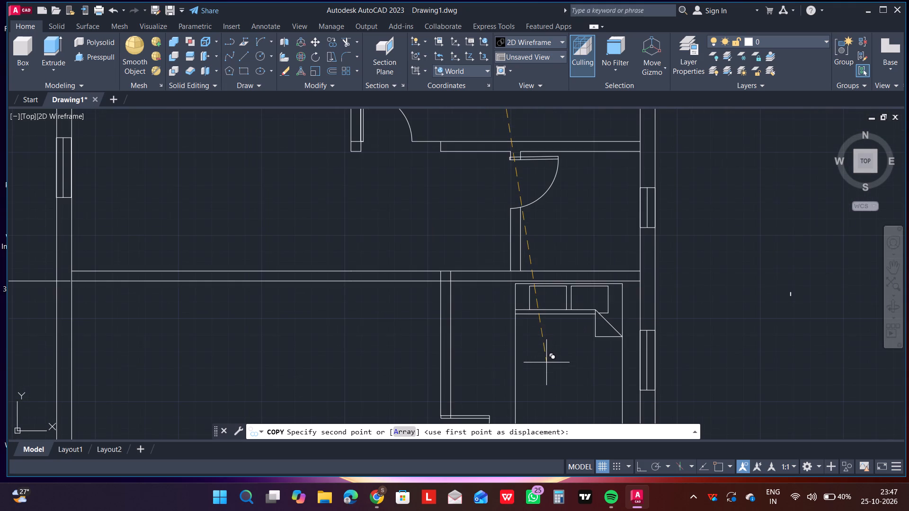
left_click(541, 361)
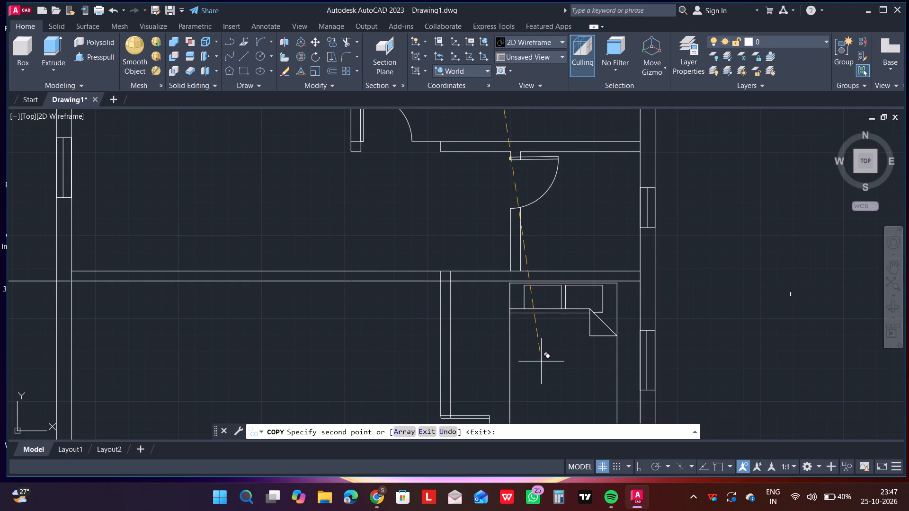
key("Escape")
scroll(539, 319, "down", 3)
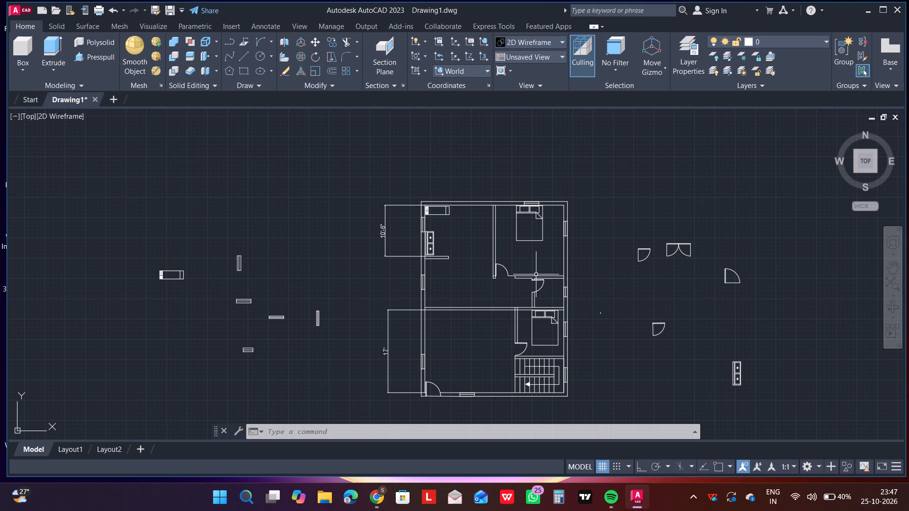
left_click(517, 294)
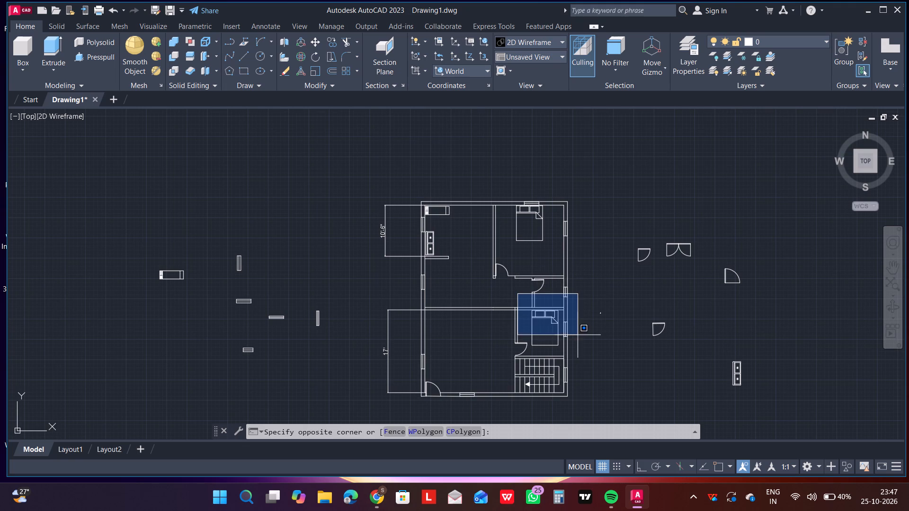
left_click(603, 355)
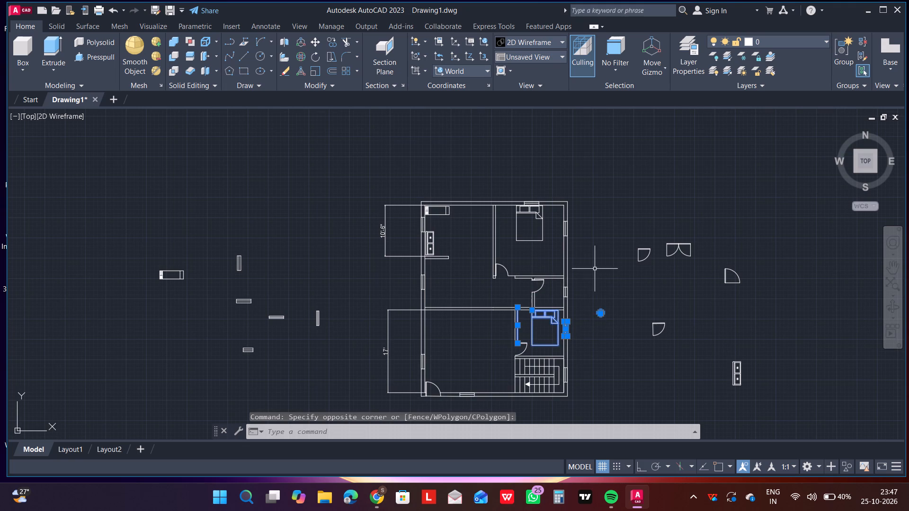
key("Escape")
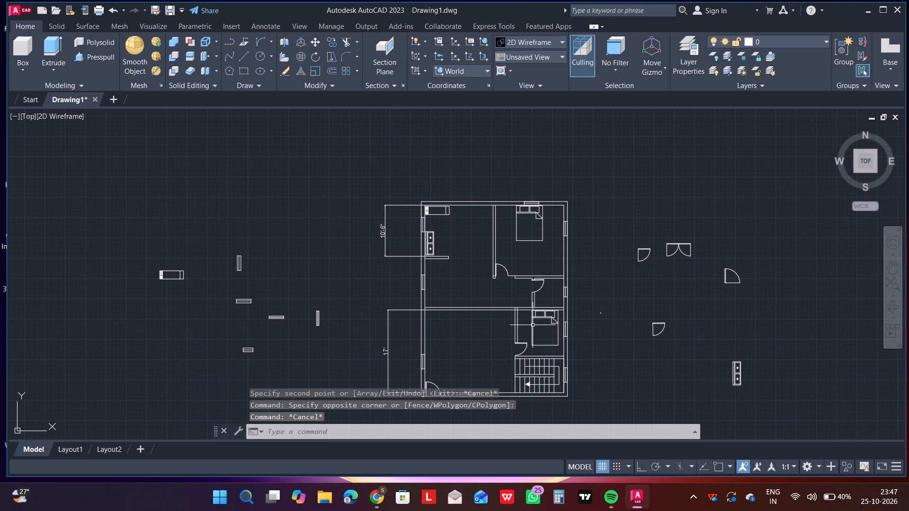
Scale the copied bed above the staircase down slightly, using its lower-left corner as base point.
left_click(533, 325)
right_click(530, 325)
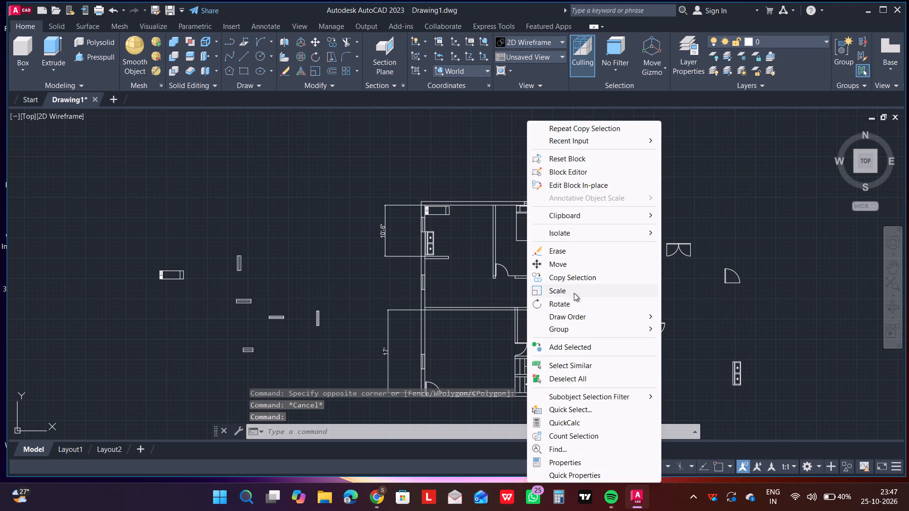
left_click(574, 293)
left_click(533, 341)
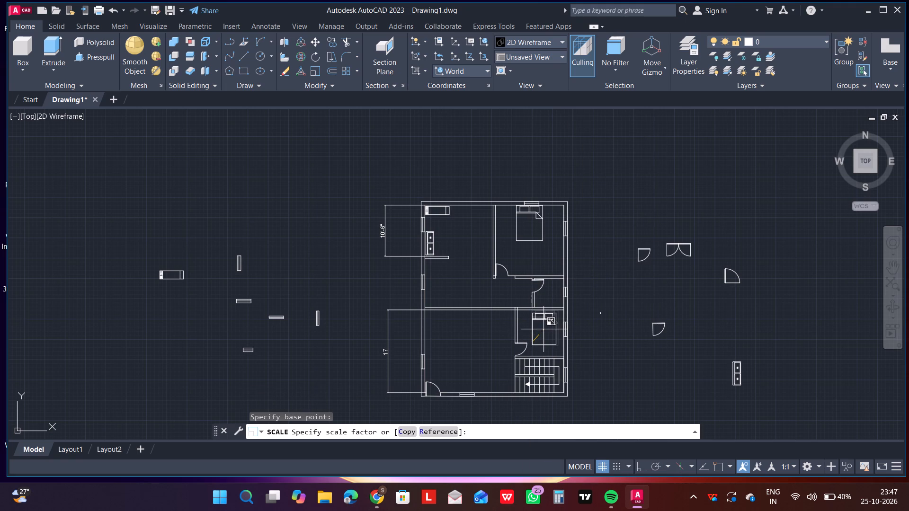
left_click(544, 329)
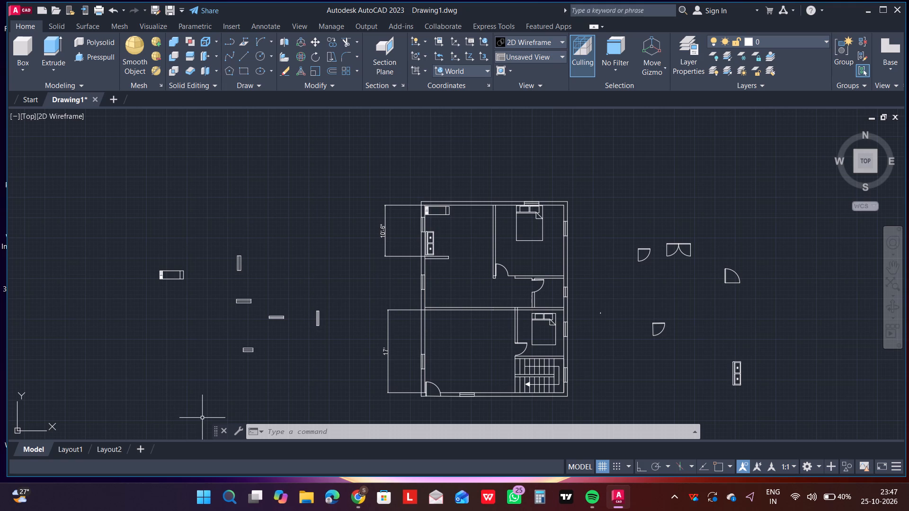
With ortho on, draw a line about 3'-4 1/2" up from the upper-right room's bottom wall and across to its right wall.
key("l")
key("Return")
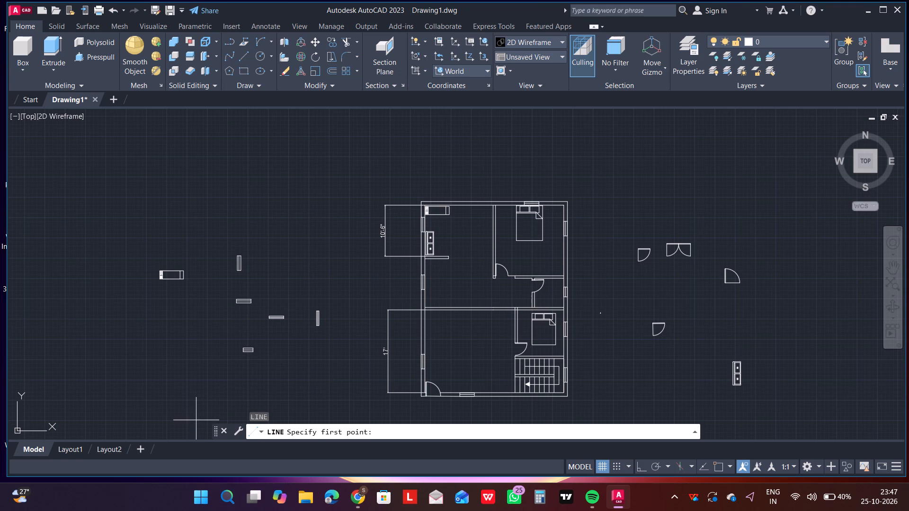
scroll(306, 370, "up", 1)
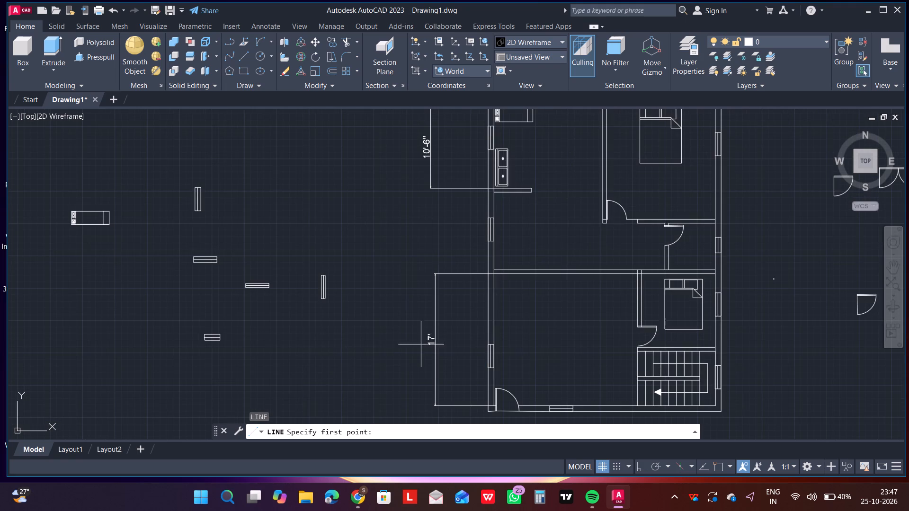
scroll(467, 342, "down", 1)
scroll(619, 274, "up", 2)
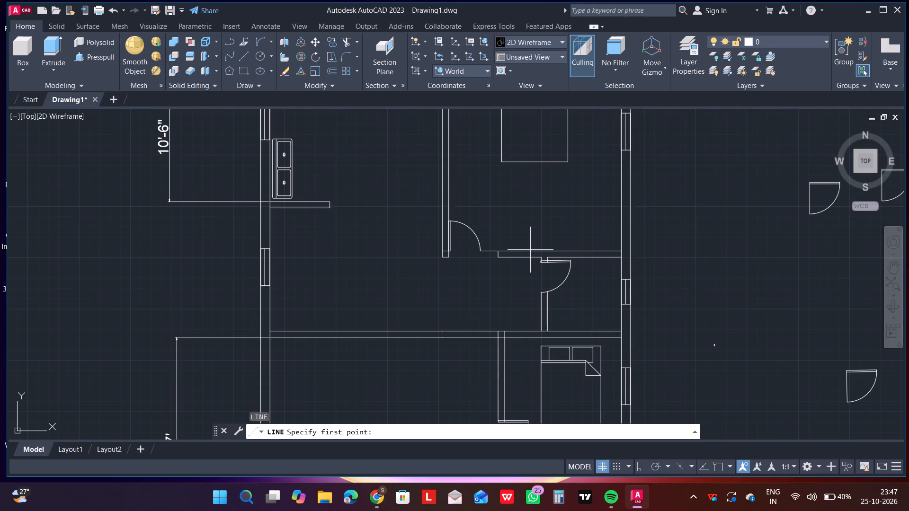
left_click(530, 251)
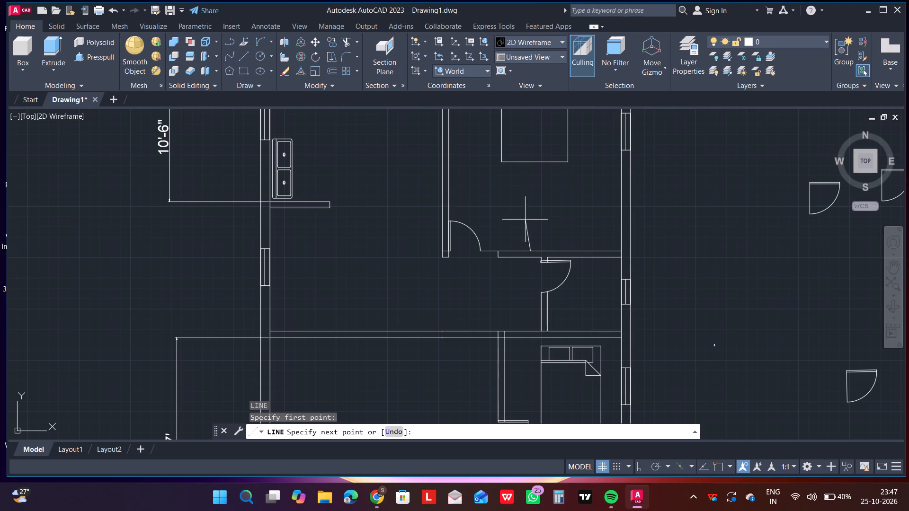
key("F8")
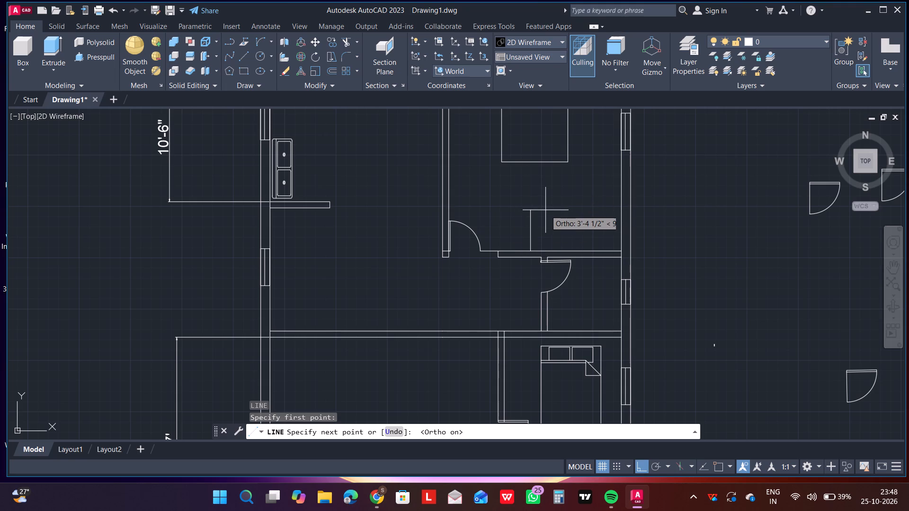
left_click(545, 210)
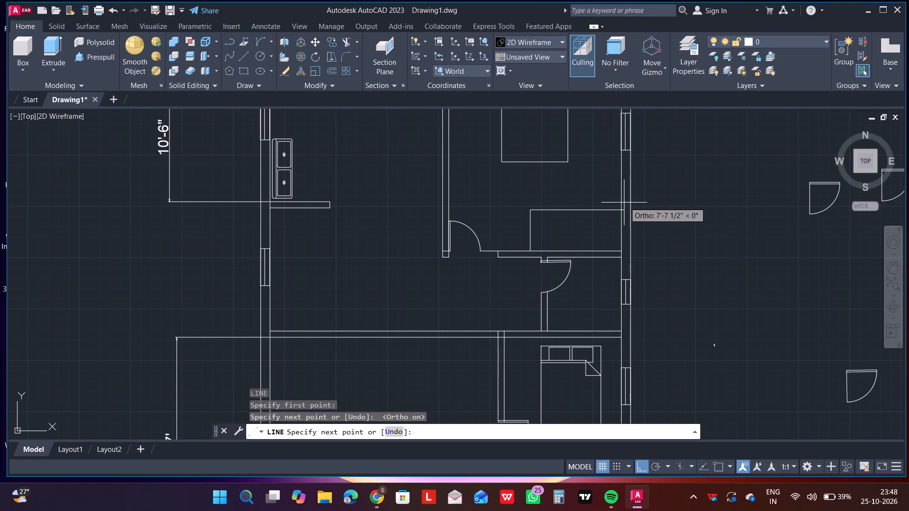
left_click(621, 203)
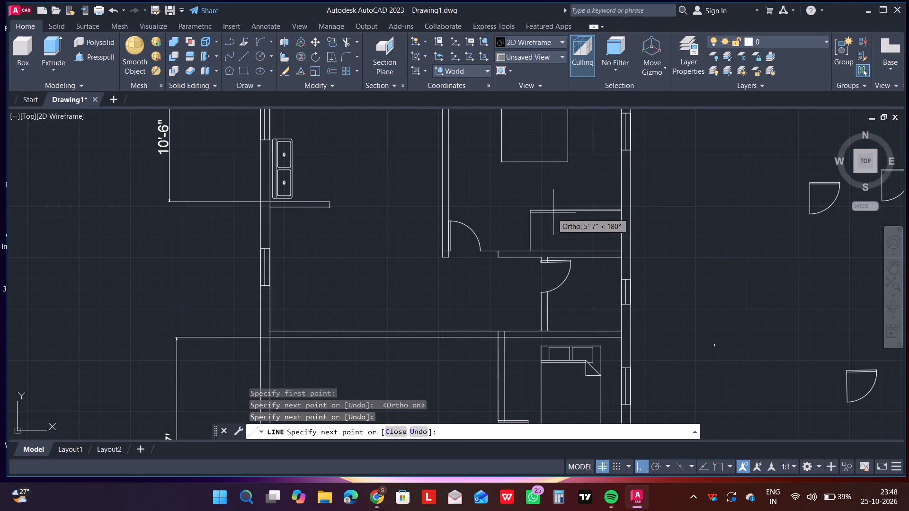
key("Escape")
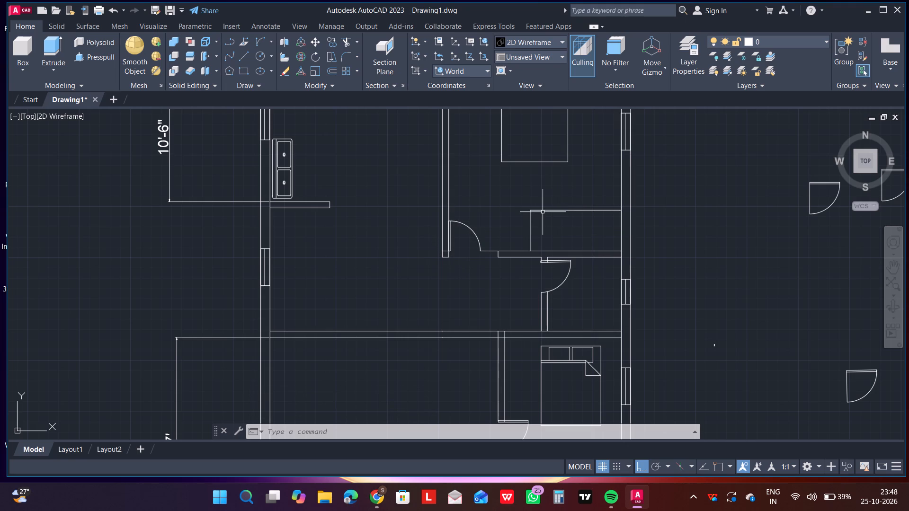
Offset the new horizontal line 4" downward, toward the upper-right room's bottom wall.
type("off")
key("Return")
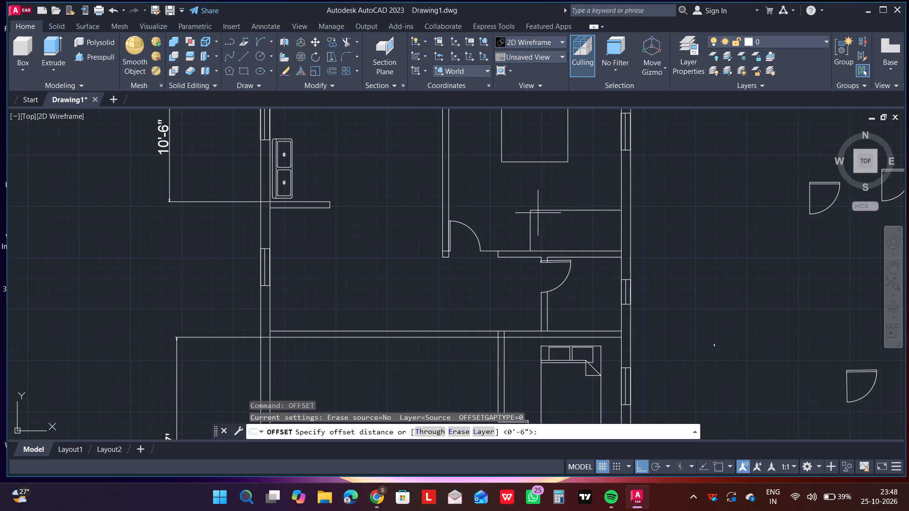
left_click(532, 211)
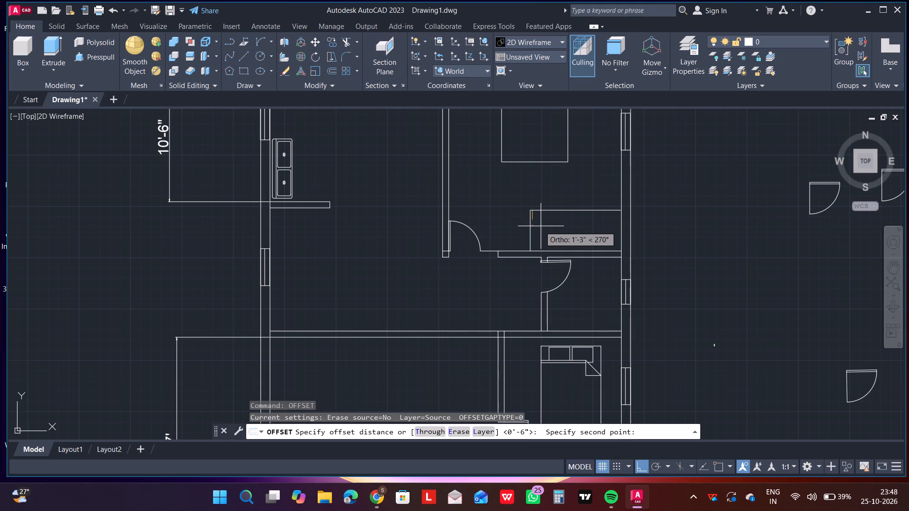
type("4\"")
key("Return")
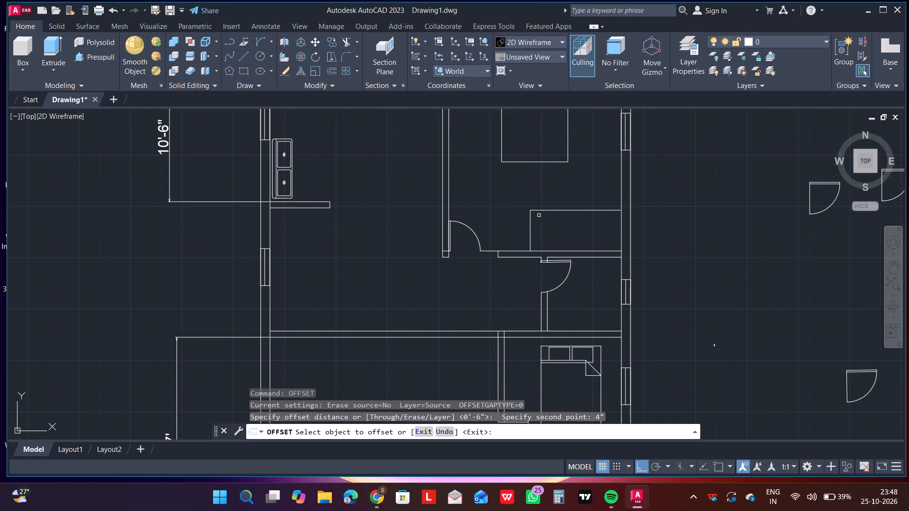
left_click(541, 212)
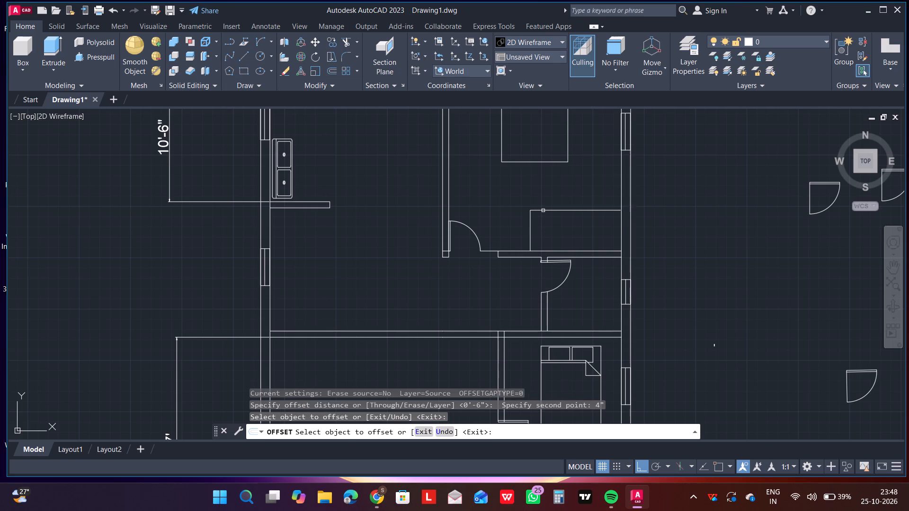
left_click(543, 211)
left_click(538, 222)
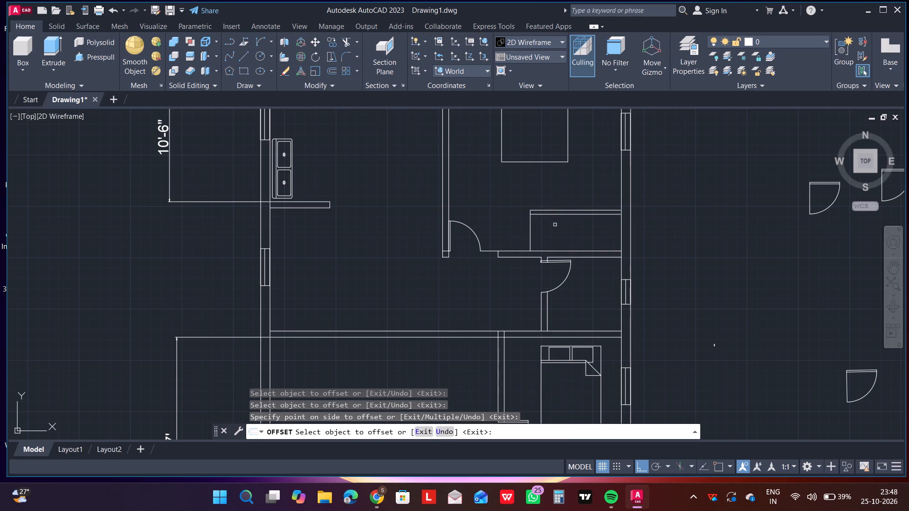
key("Escape")
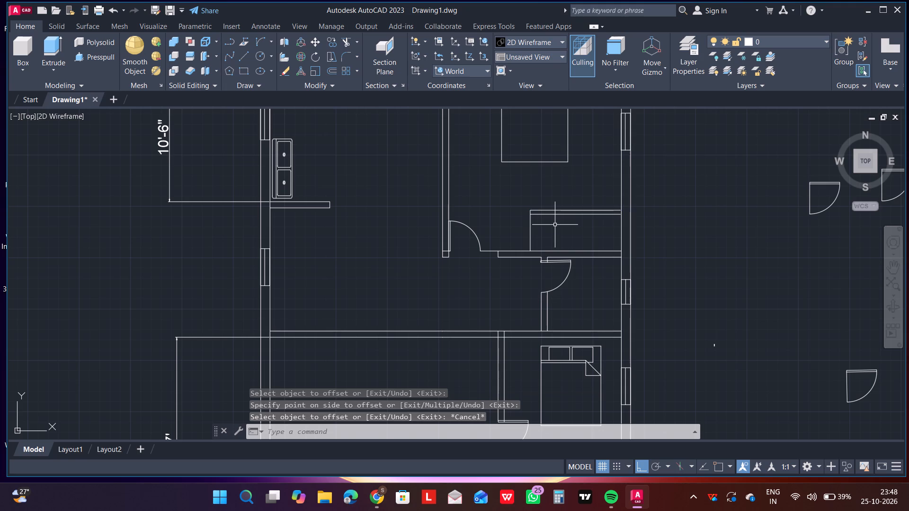
Offset the wardrobe's left vertical line twice toward the upper-right room's right wall, at a picked spacing of about 2'-9 1/2".
key("o")
type("ff")
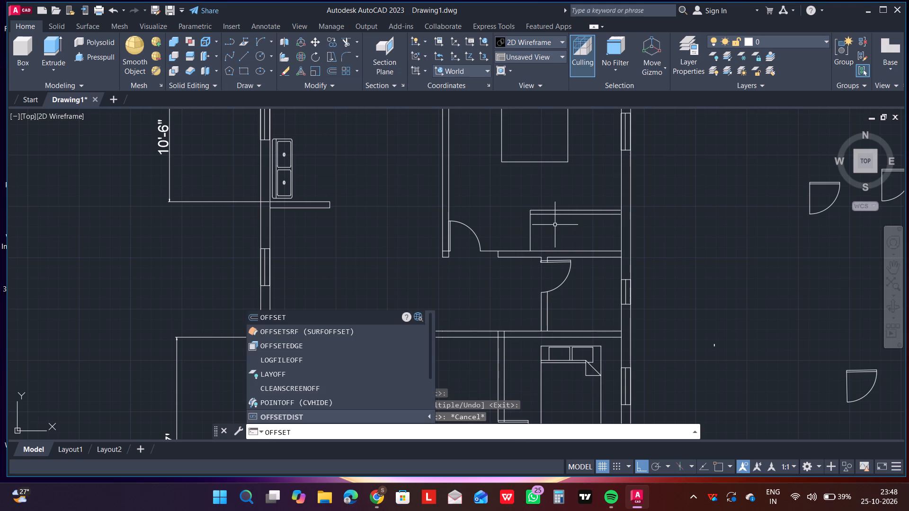
key("Return")
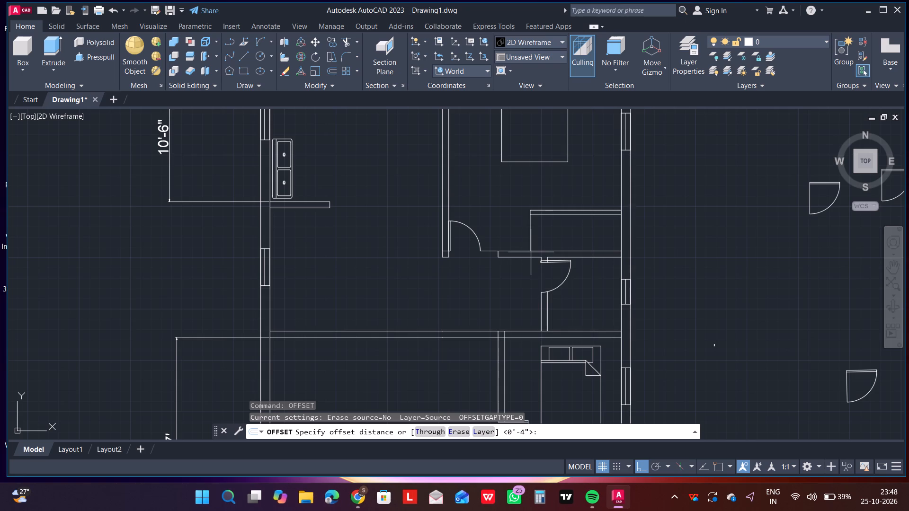
left_click(531, 251)
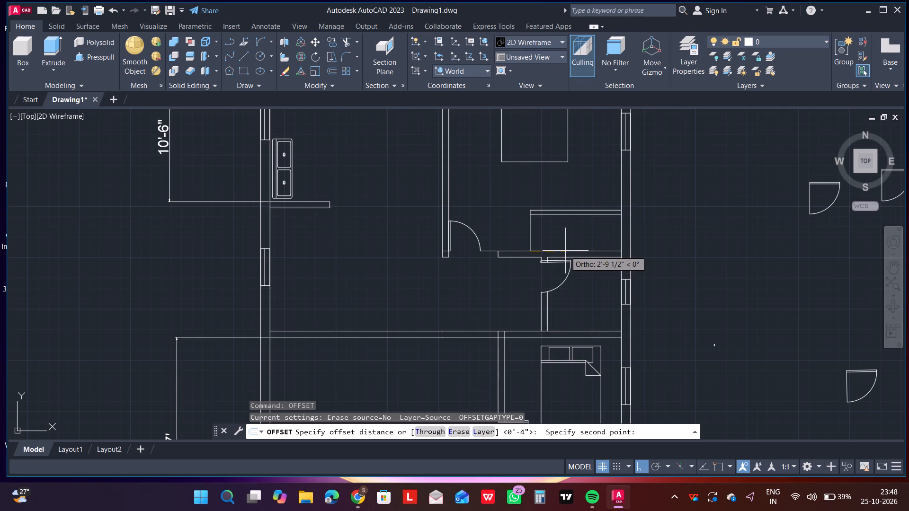
left_click(565, 251)
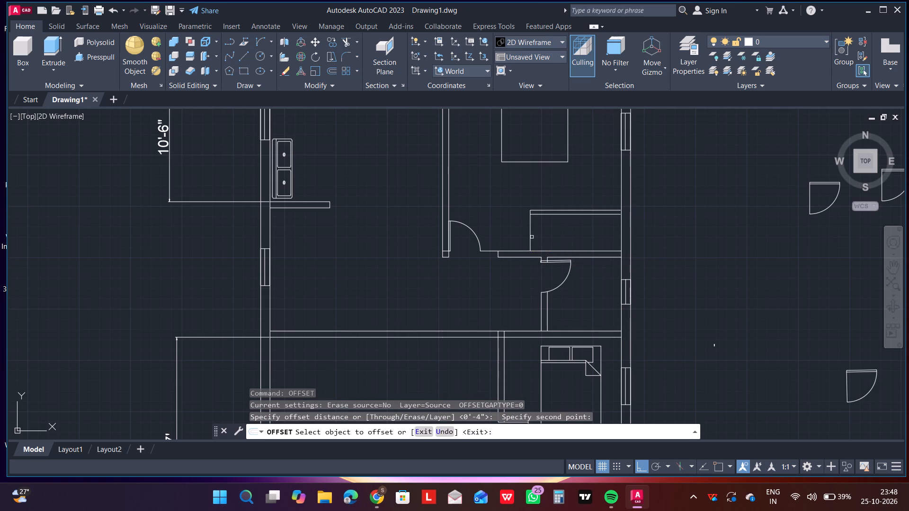
left_click(529, 233)
left_click(569, 232)
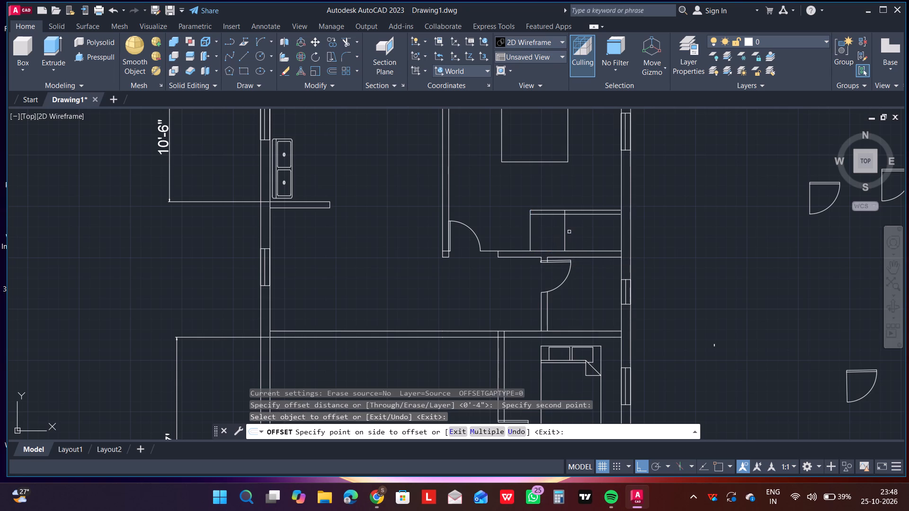
left_click(565, 232)
left_click(585, 230)
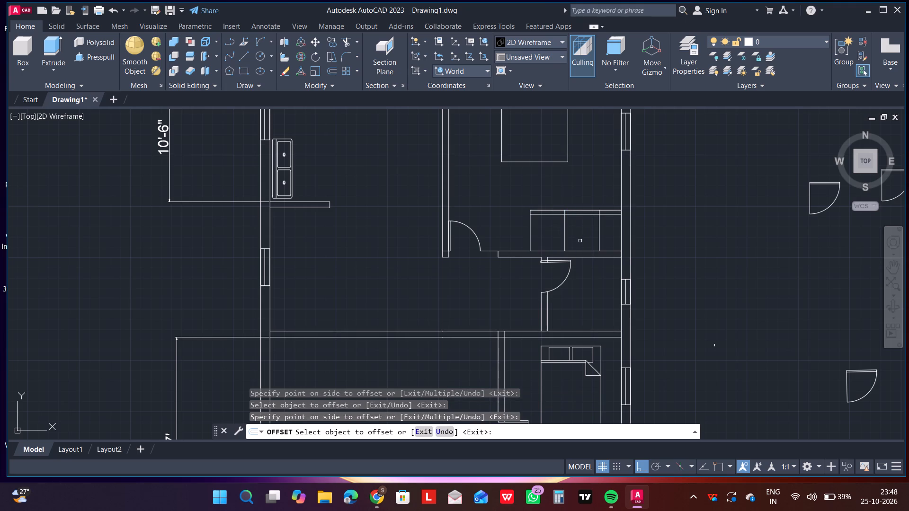
scroll(579, 242, "down", 2)
scroll(588, 234, "up", 1)
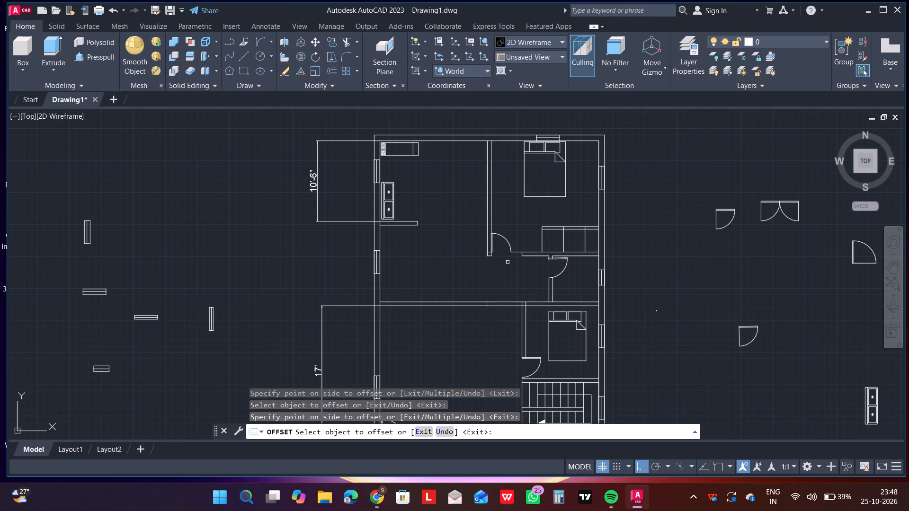
key("Escape")
Trim both wardrobe divider lines where they cross the narrow strip between the wardrobe's two horizontal lines.
type("tr")
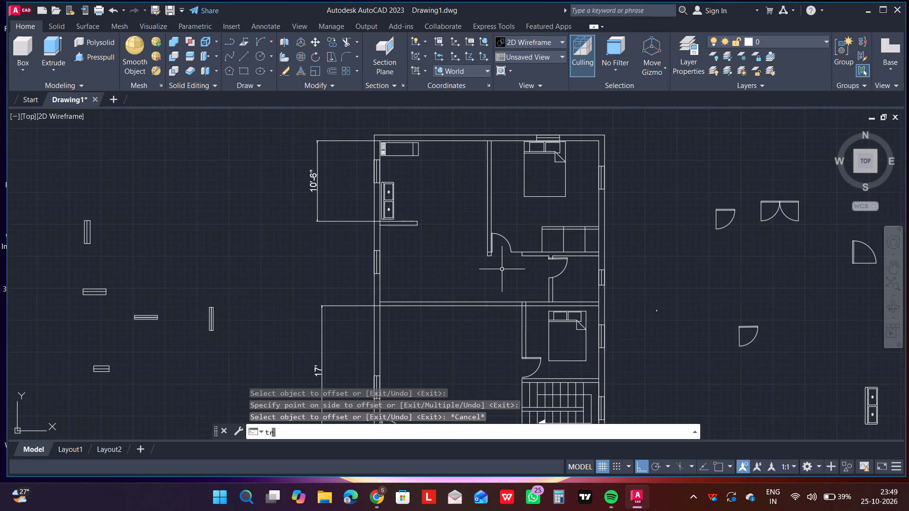
key("Return")
scroll(570, 241, "up", 3)
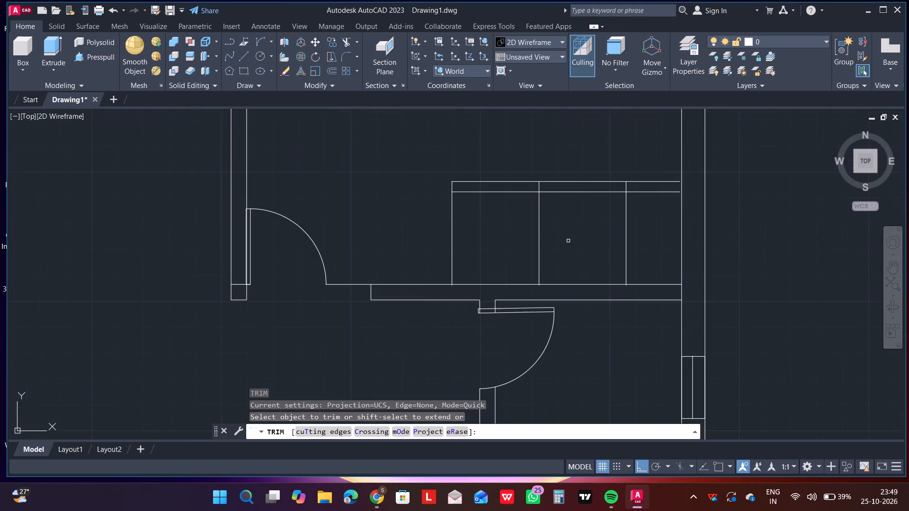
left_click(532, 187)
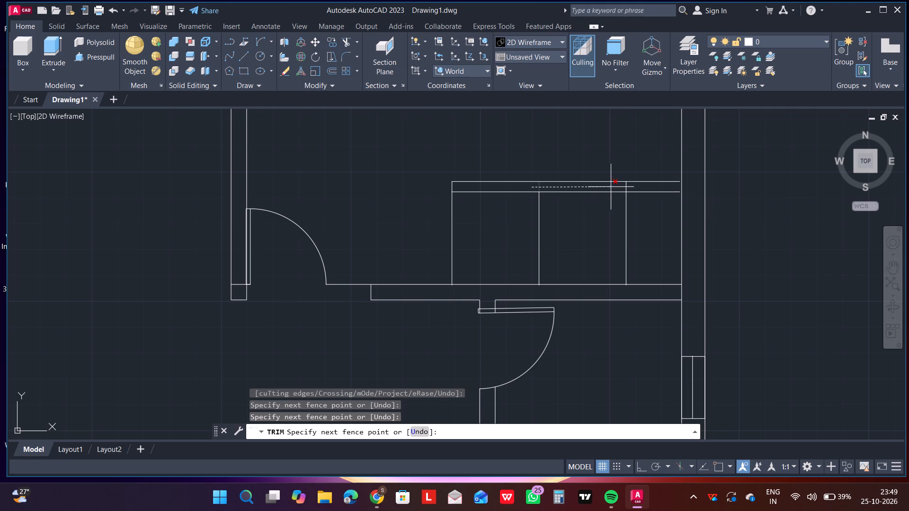
left_click(633, 187)
scroll(632, 183, "down", 2)
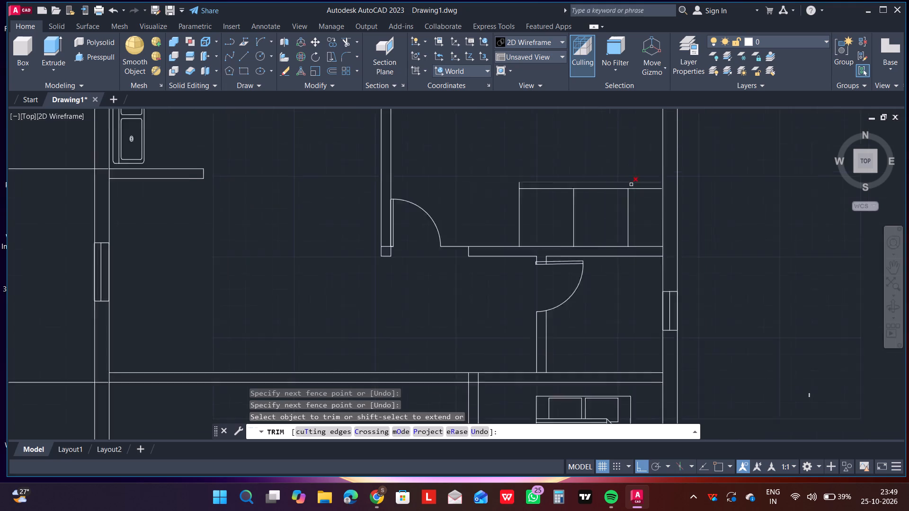
scroll(623, 198, "down", 2)
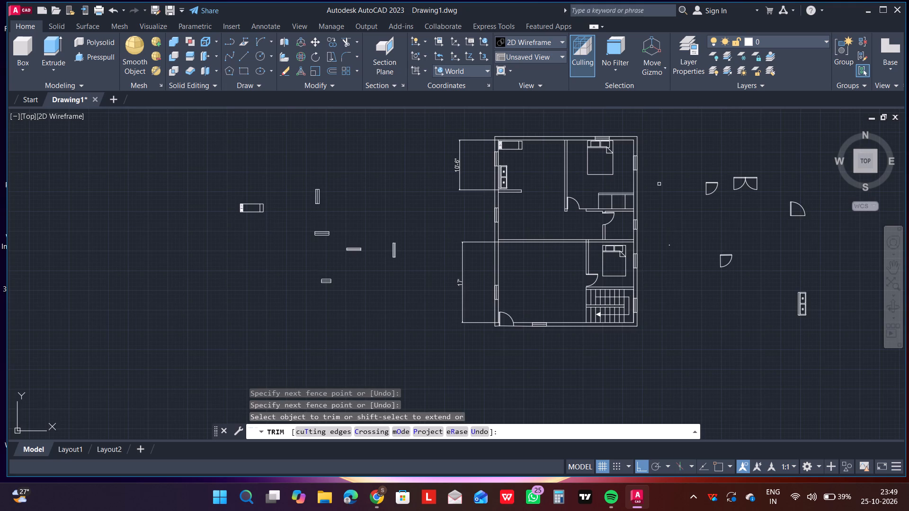
key("Escape")
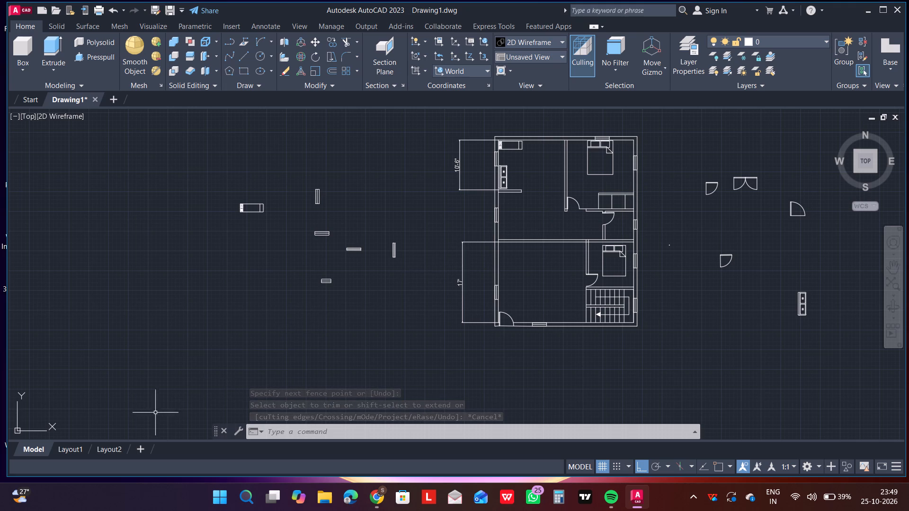
Draw a rectangle 5' long and 3' wide in the empty area left of the plan.
type("rec")
key("Return")
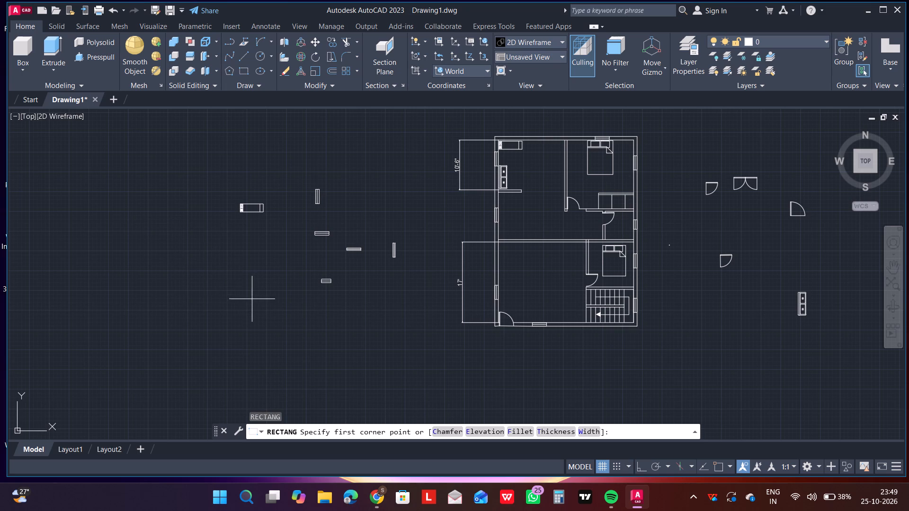
left_click(216, 312)
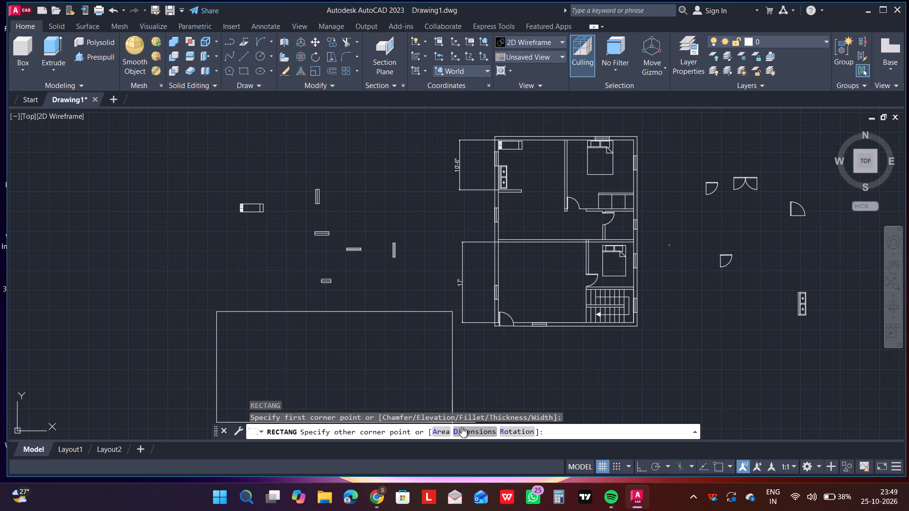
left_click(462, 427)
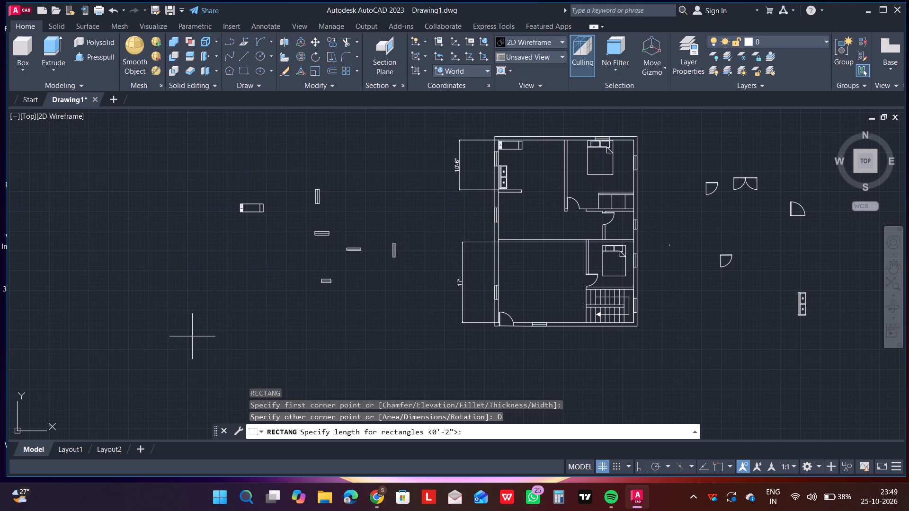
type("5'")
key("Return")
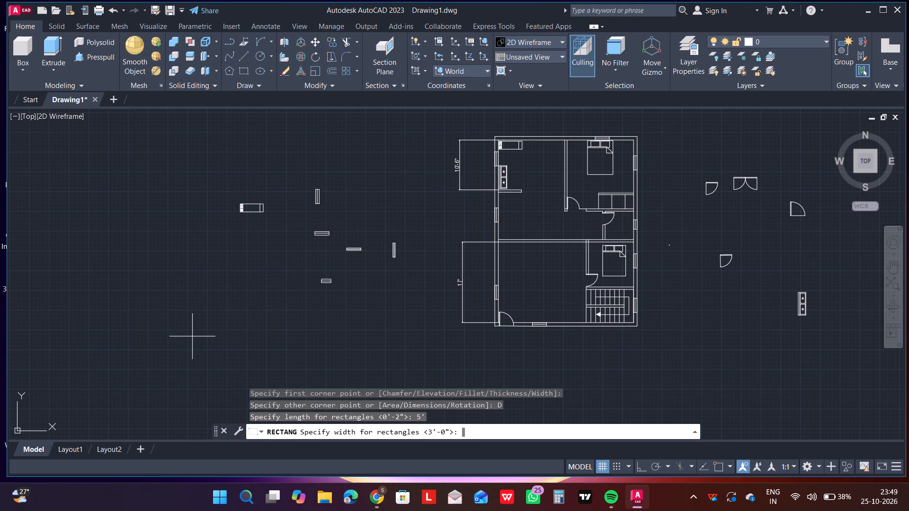
key("4")
key("BackSpace")
type("3'")
key("Return")
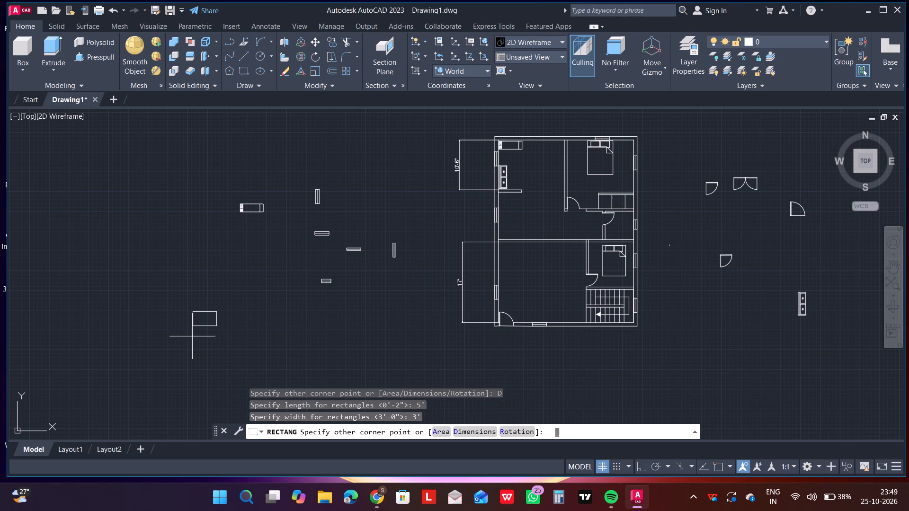
left_click(227, 327)
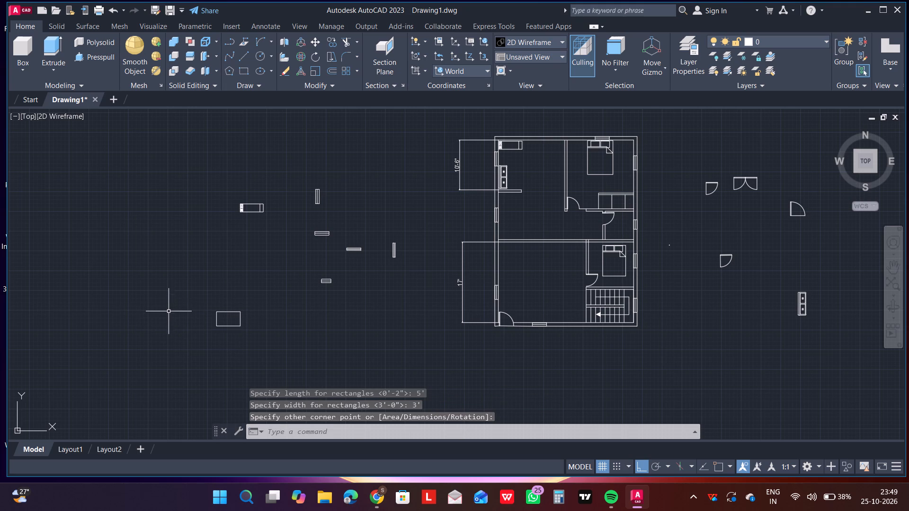
With ortho off, copy the 5' by 3' rectangle into the open area below the short kitchen wall.
left_click(187, 301)
left_click(262, 349)
right_click_drag(257, 349, 250, 353)
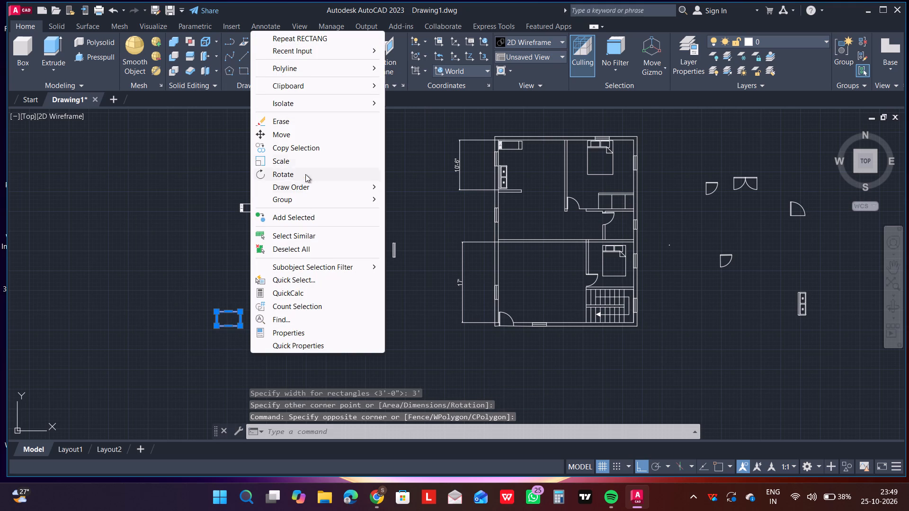
left_click(297, 147)
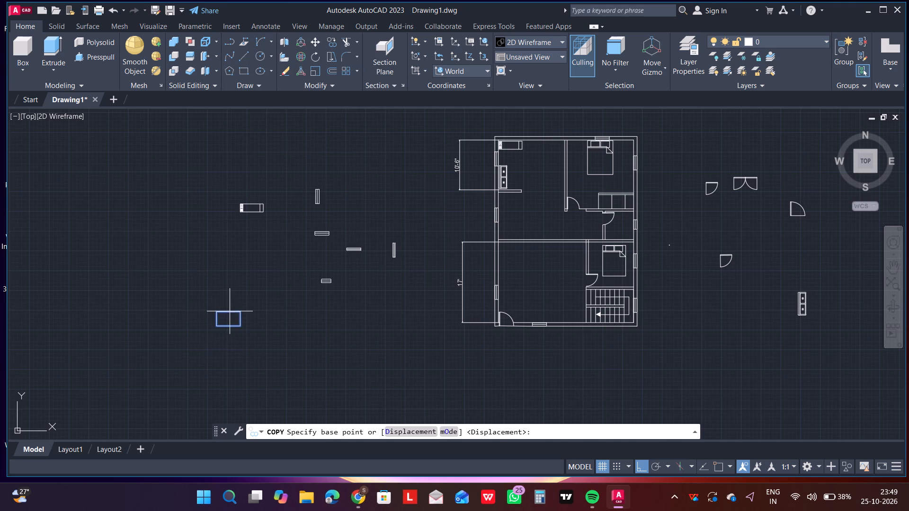
left_click(230, 317)
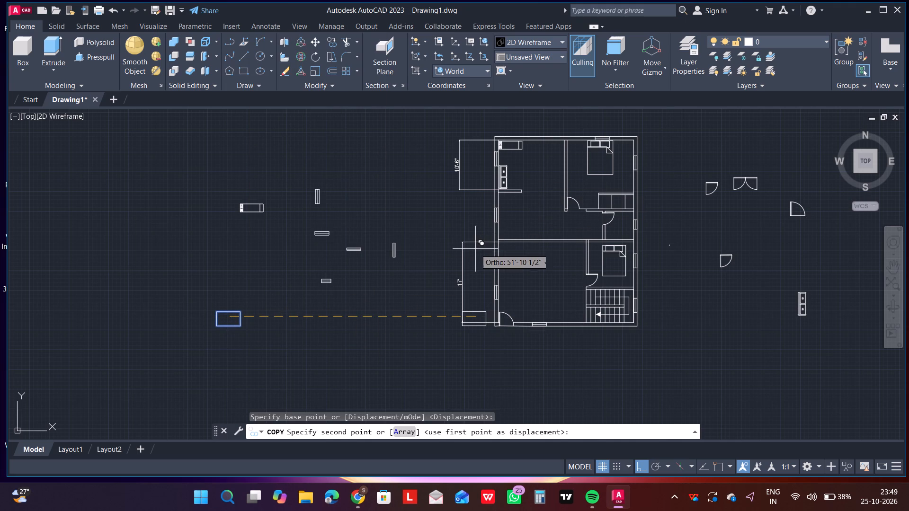
key("F8")
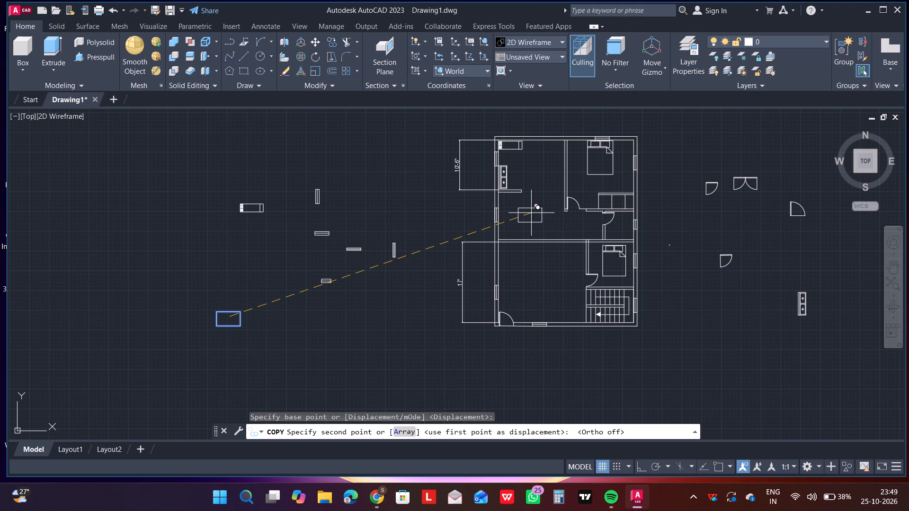
left_click(531, 213)
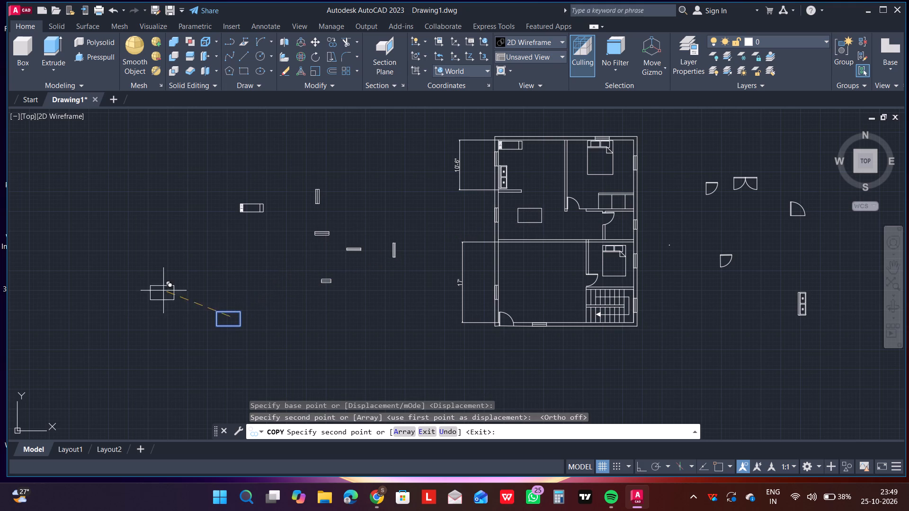
key("Escape")
With ortho on, draw a three-sided chair outline about 1'-2" wide and 1'-4 1/2" deep on the table's upper edge, near its left corner.
scroll(586, 180, "up", 1)
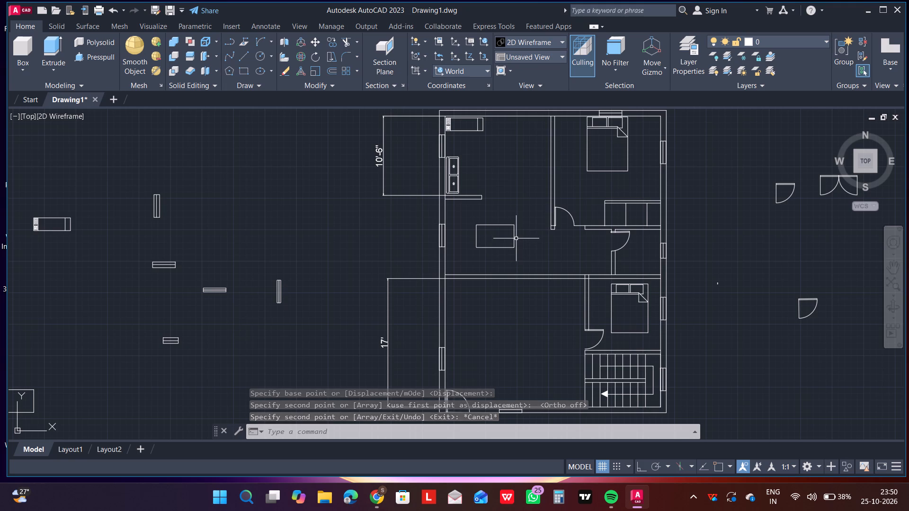
scroll(515, 239, "up", 1)
scroll(514, 244, "down", 1)
scroll(513, 234, "up", 2)
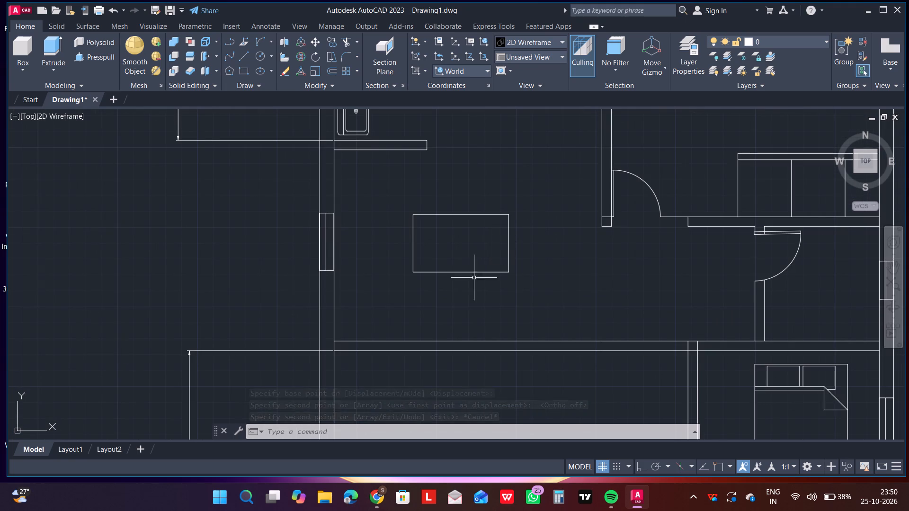
key("l")
key("Return")
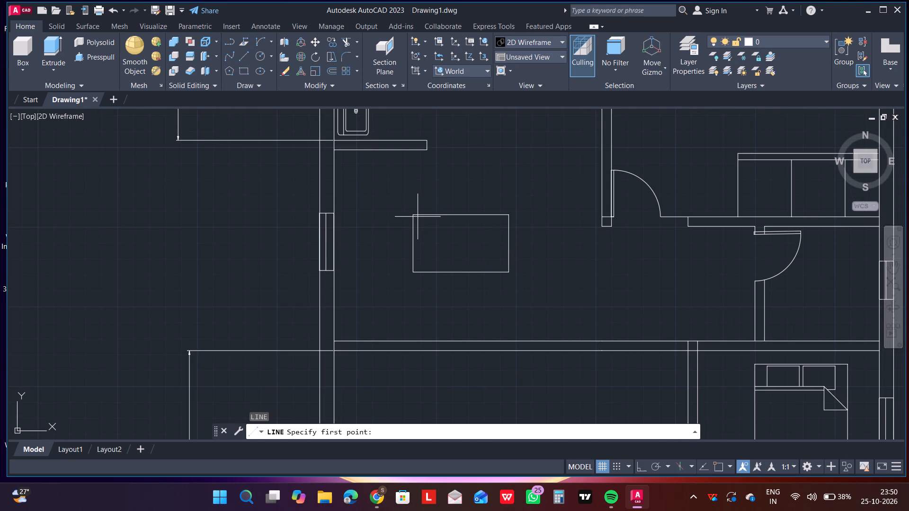
scroll(418, 217, "up", 1)
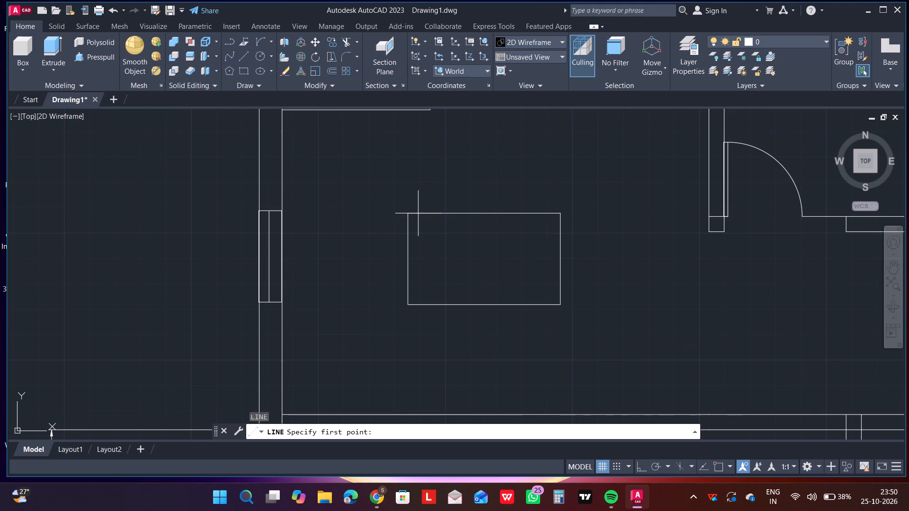
left_click_drag(418, 213, 418, 209)
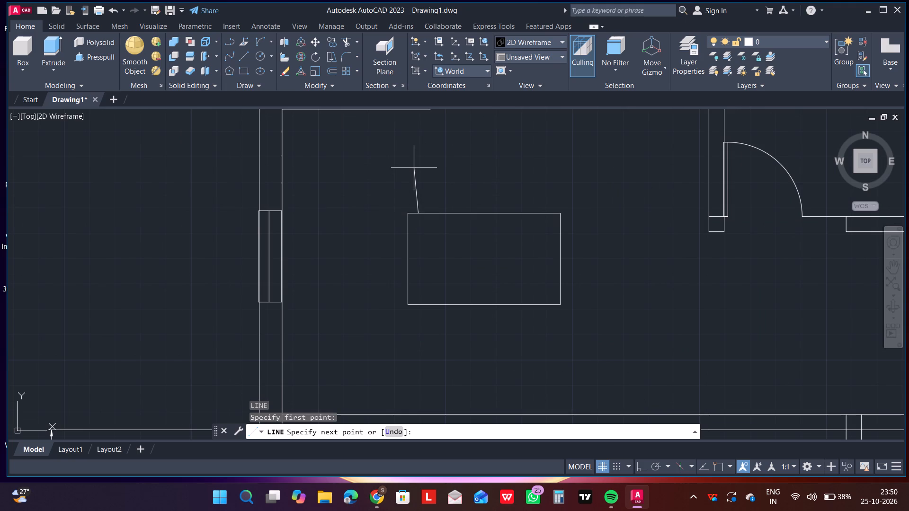
key("F8")
left_click(414, 172)
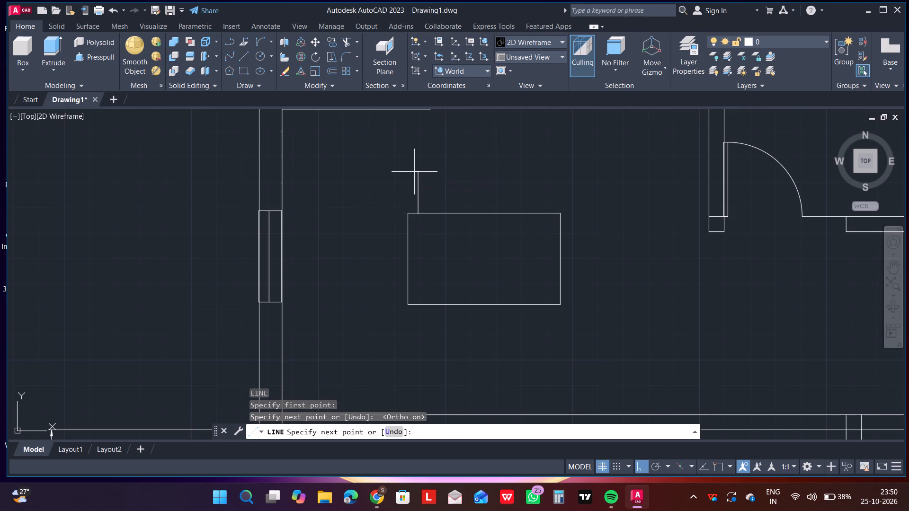
left_click(453, 175)
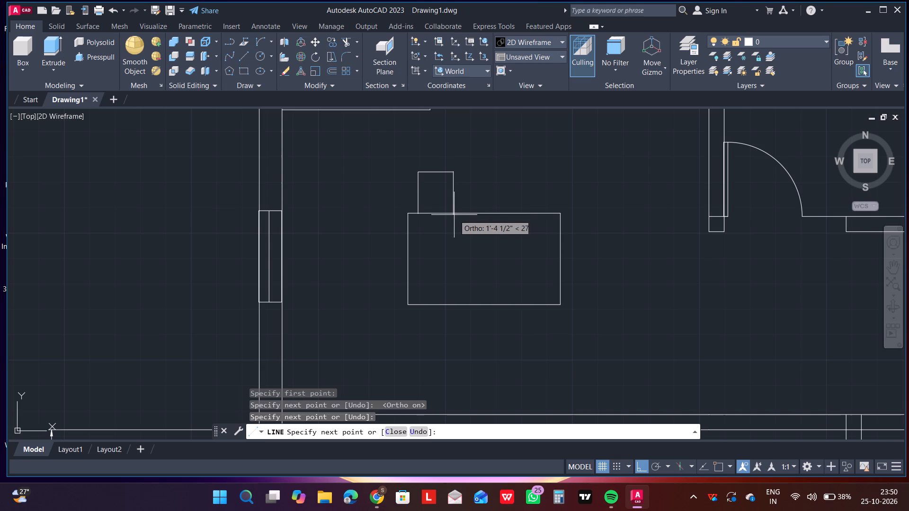
scroll(454, 208, "up", 2)
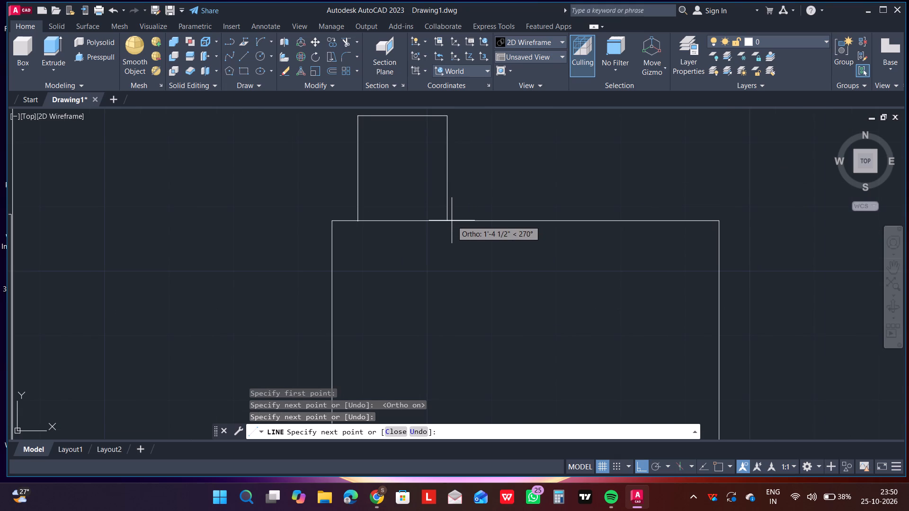
left_click(452, 220)
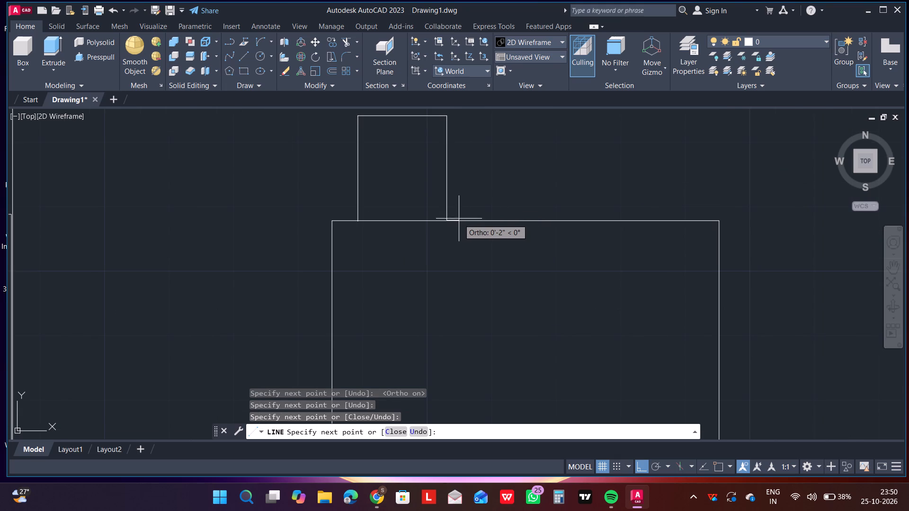
key("Escape")
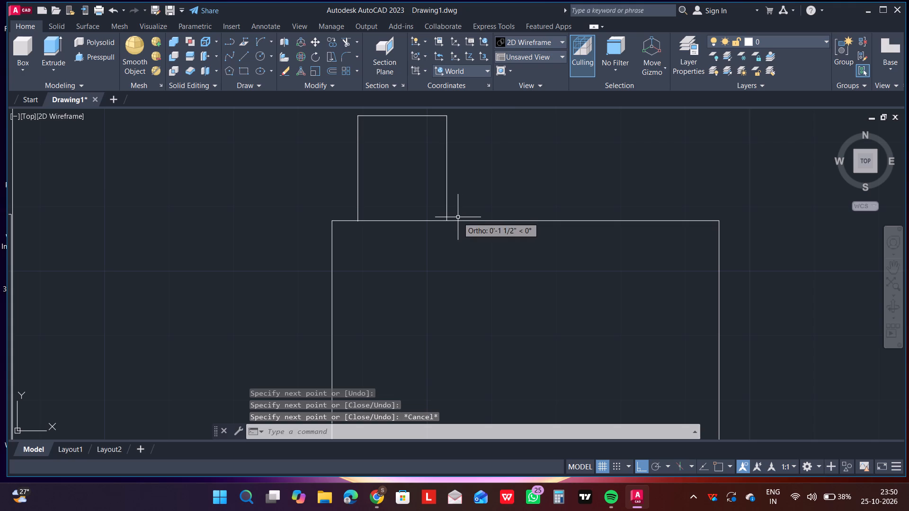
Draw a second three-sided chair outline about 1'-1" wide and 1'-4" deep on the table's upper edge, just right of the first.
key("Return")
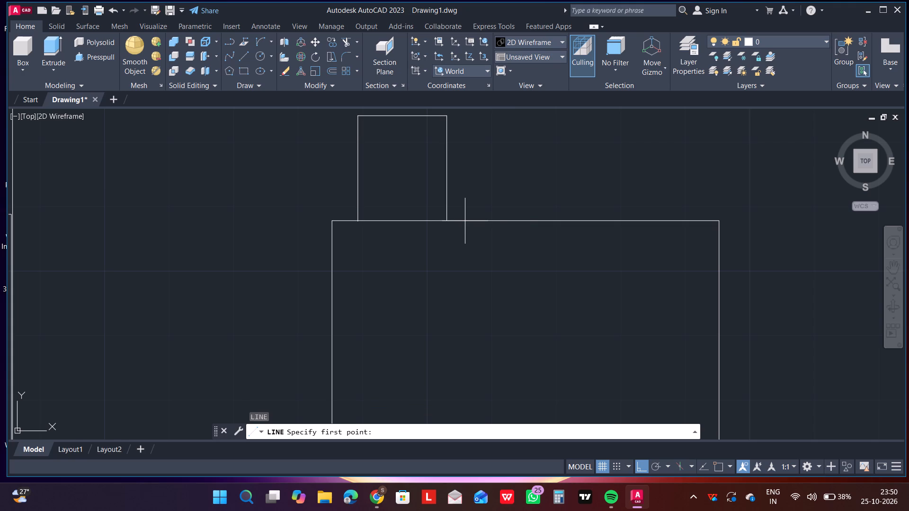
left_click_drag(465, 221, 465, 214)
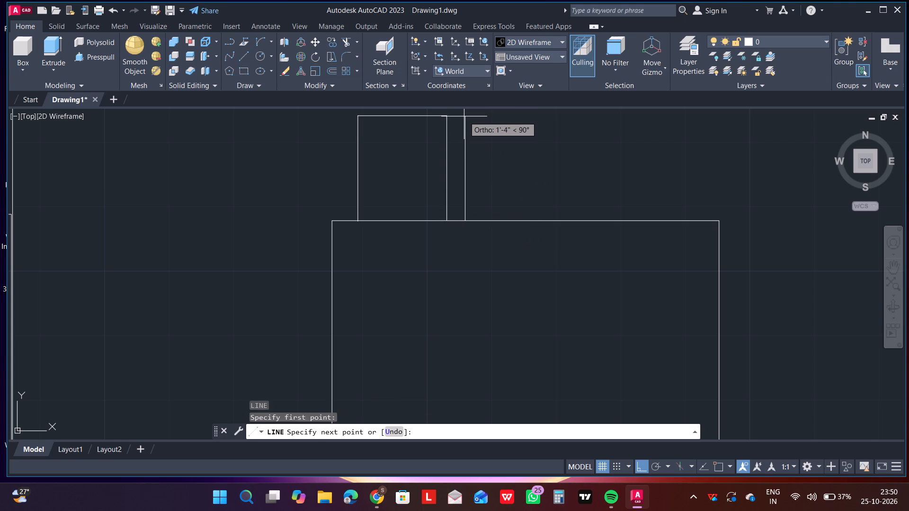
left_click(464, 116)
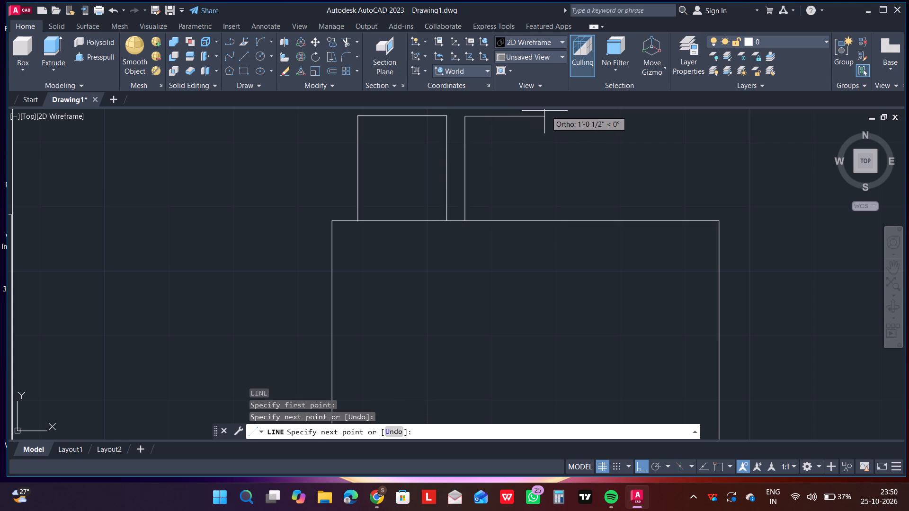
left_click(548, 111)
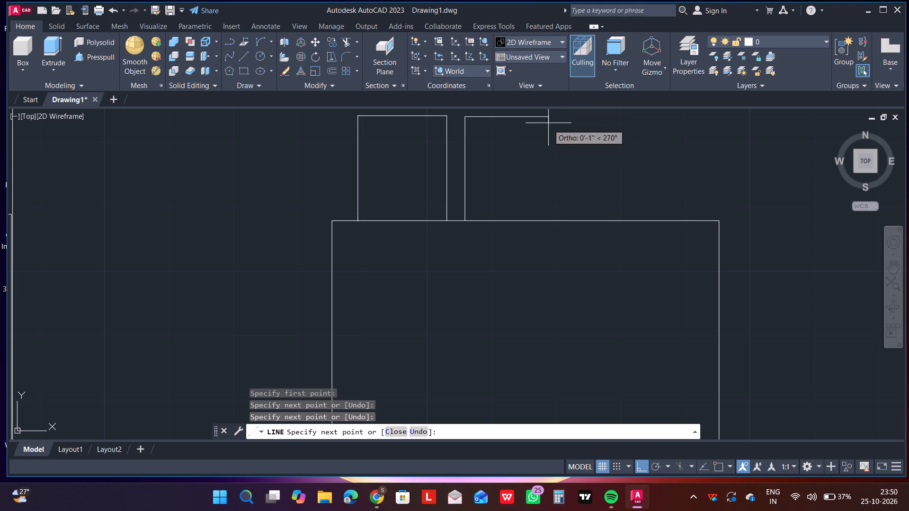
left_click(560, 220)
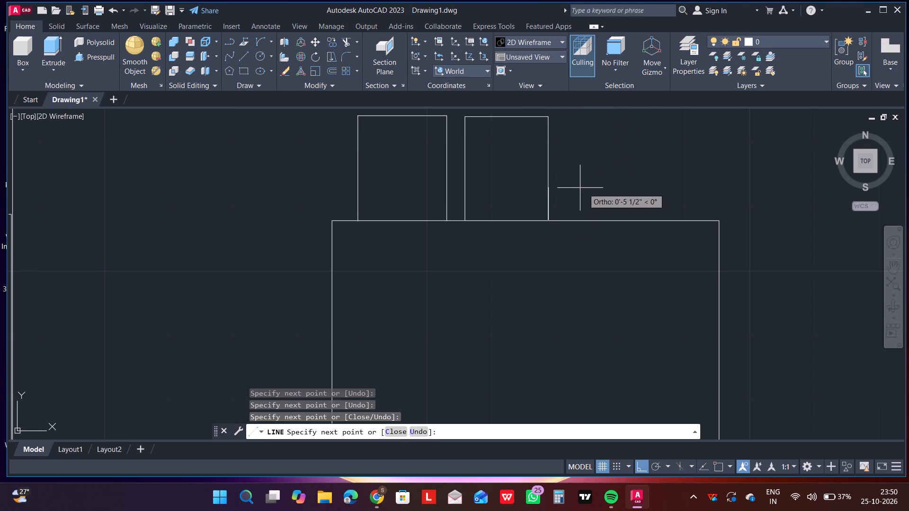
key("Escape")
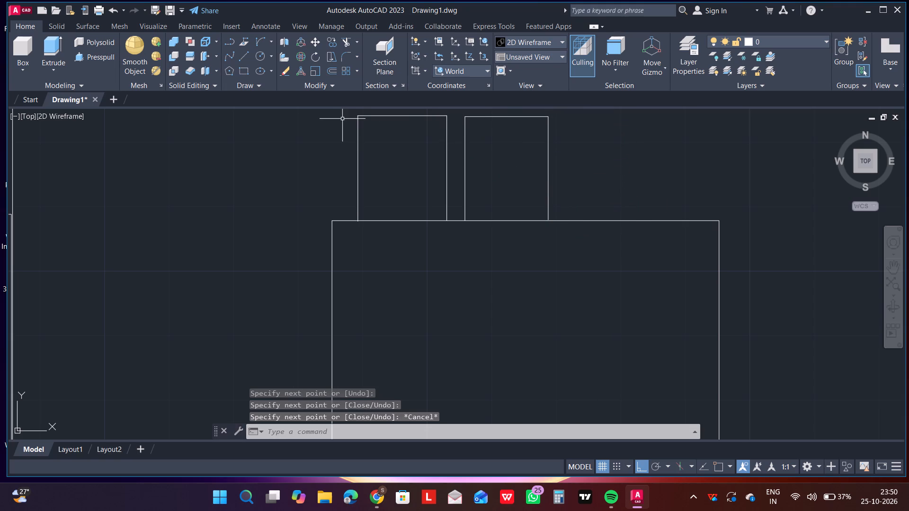
Copy the left chair outline about 3' horizontally to the right end of the table's upper edge.
left_click_drag(337, 110, 348, 117)
left_click(461, 244)
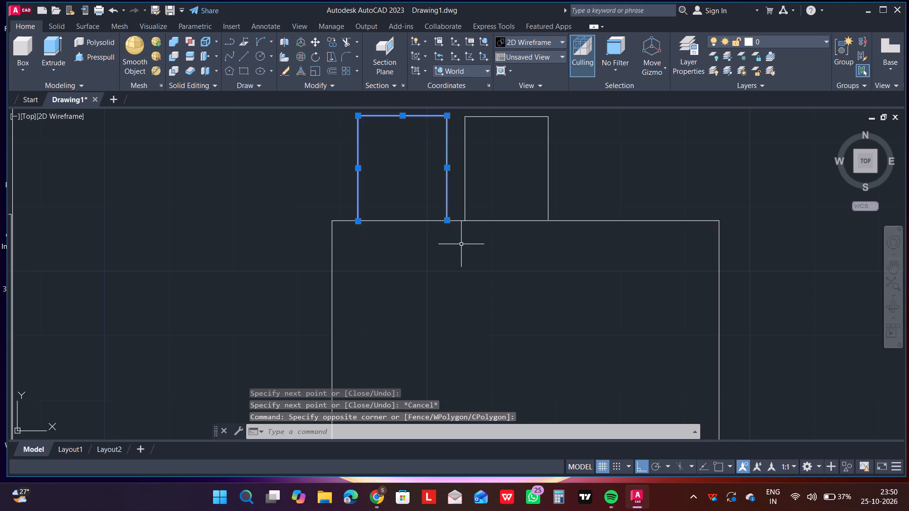
right_click(460, 242)
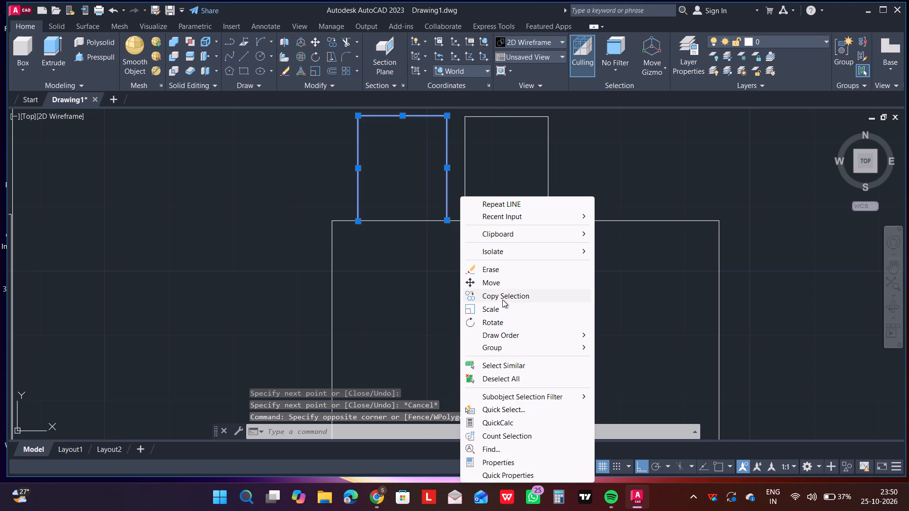
left_click(501, 295)
left_click_drag(411, 180, 411, 186)
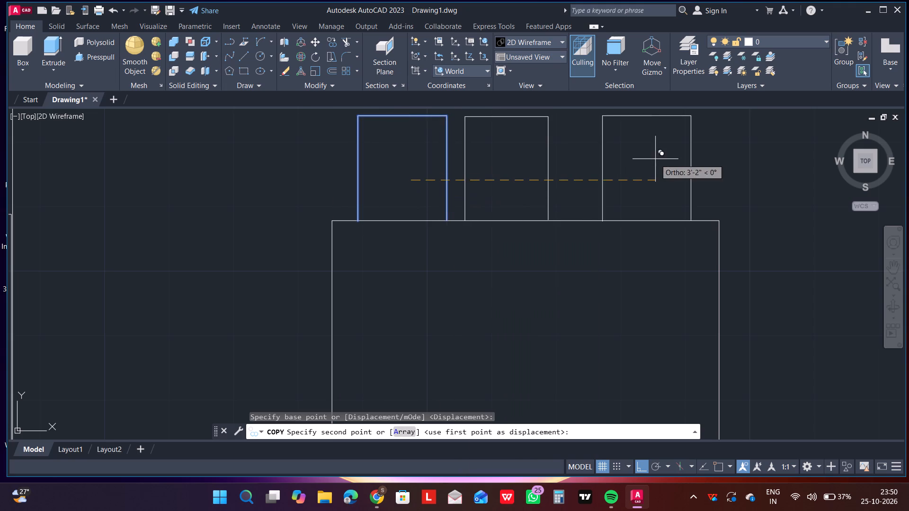
left_click(645, 171)
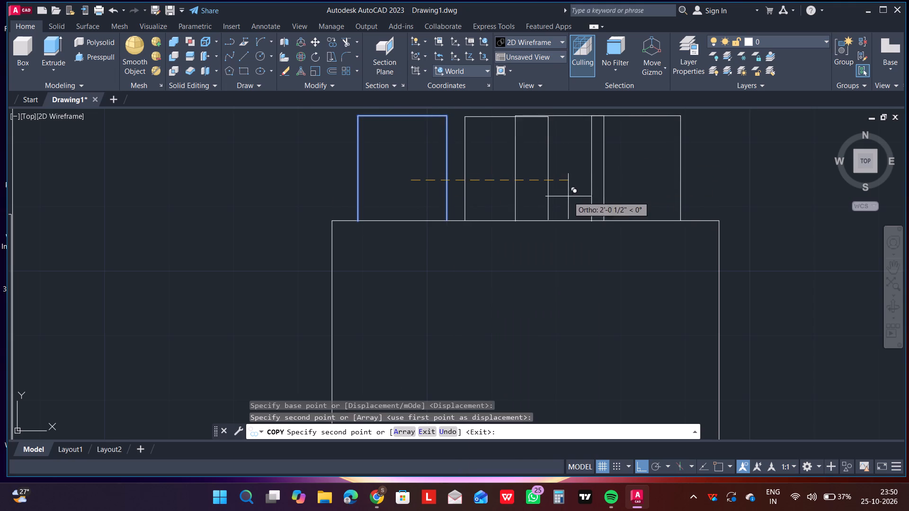
key("Escape")
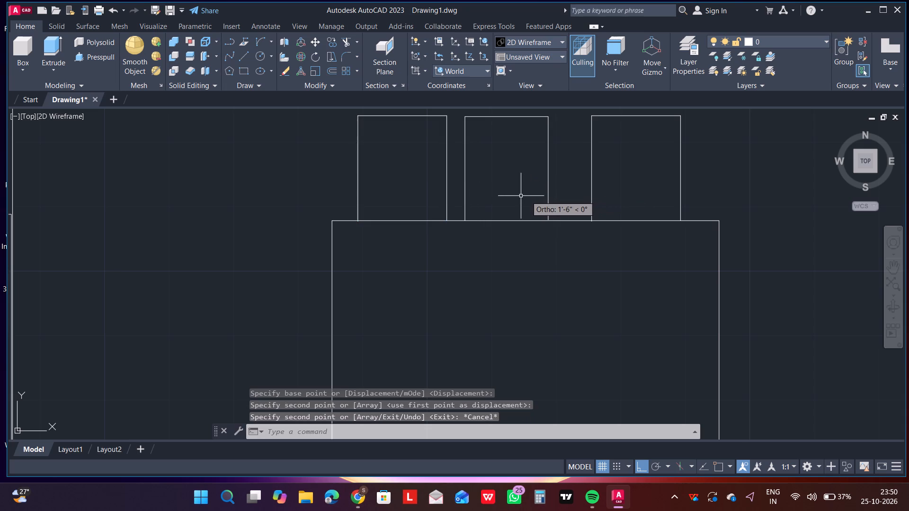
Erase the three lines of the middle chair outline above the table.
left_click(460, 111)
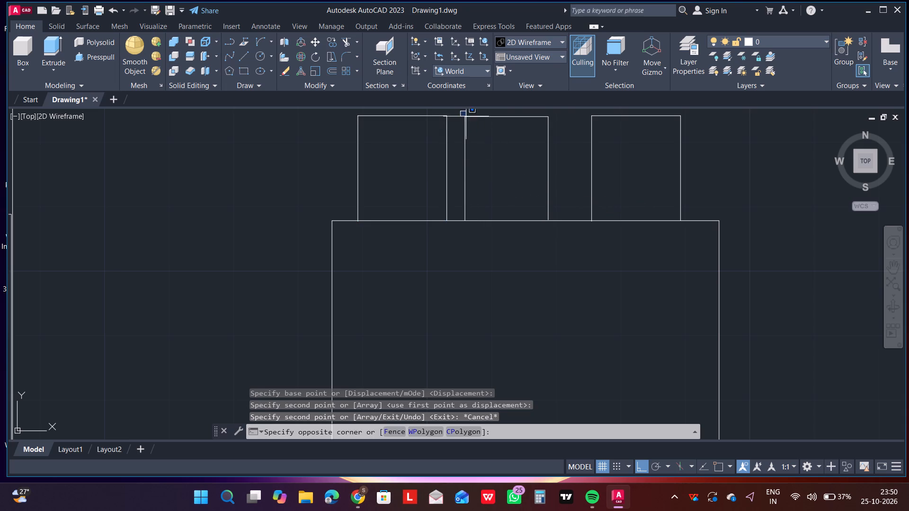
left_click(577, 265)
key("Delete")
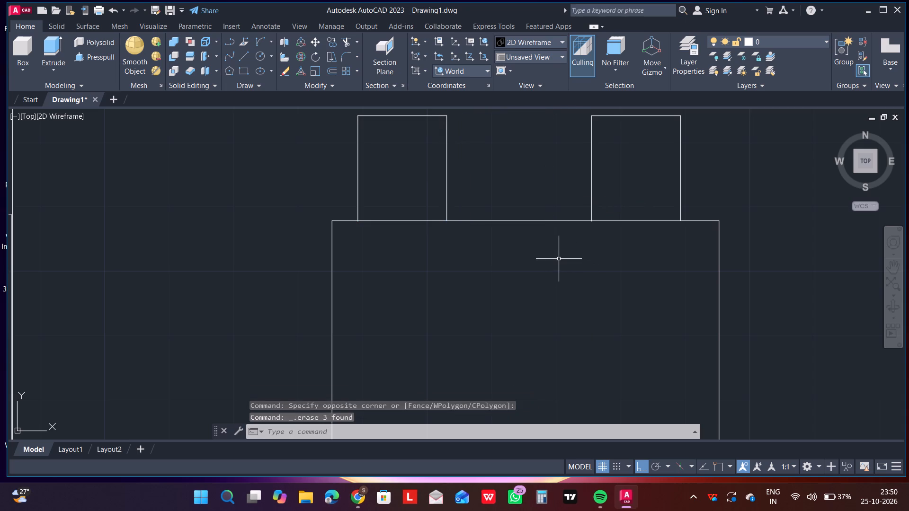
Copy the left chair outline about 1'-6 1/2" horizontally into the gap between the two chairs above the table.
left_click(348, 112)
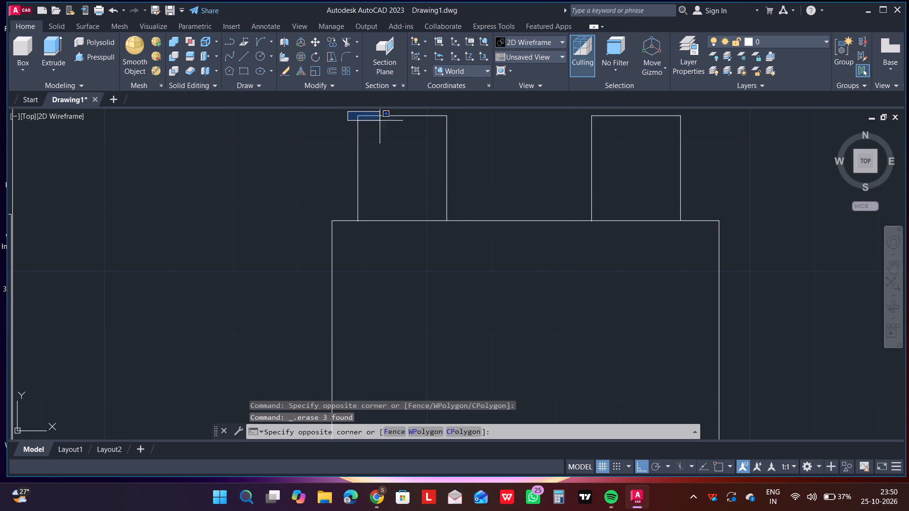
left_click(488, 246)
right_click(487, 243)
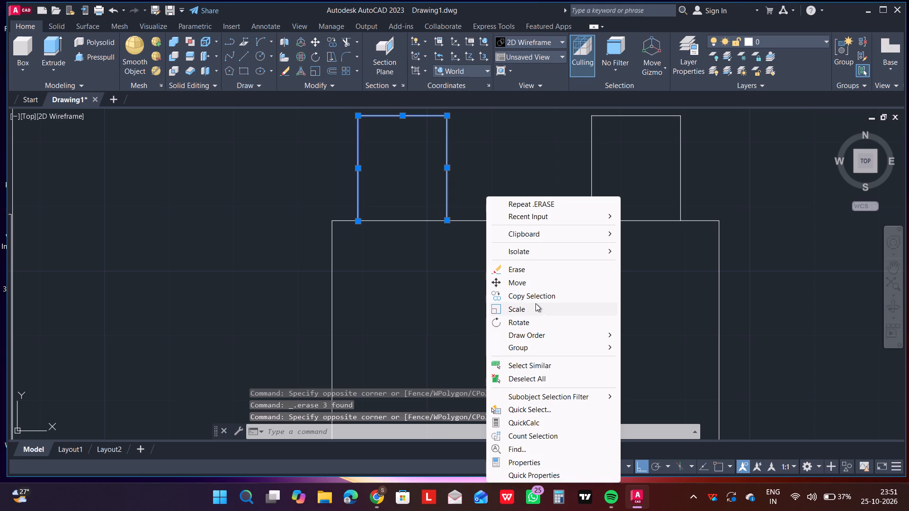
left_click(535, 299)
left_click(385, 183)
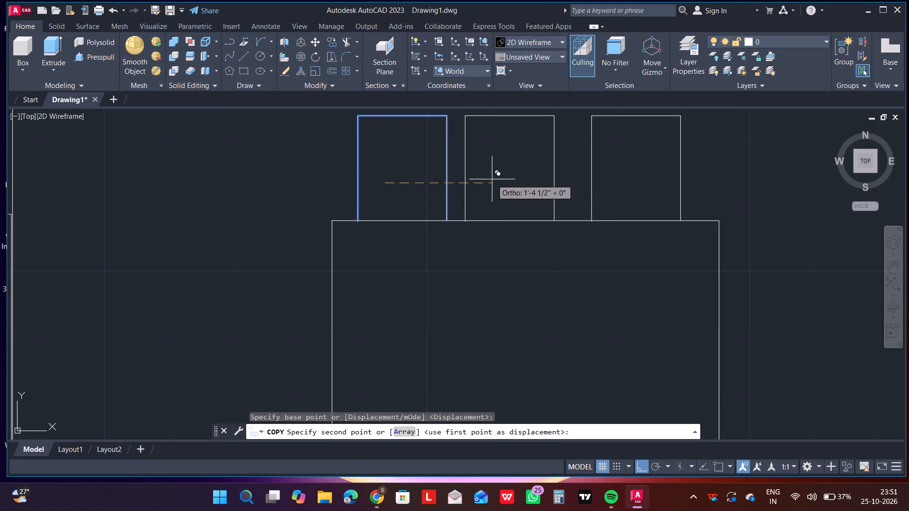
left_click(505, 180)
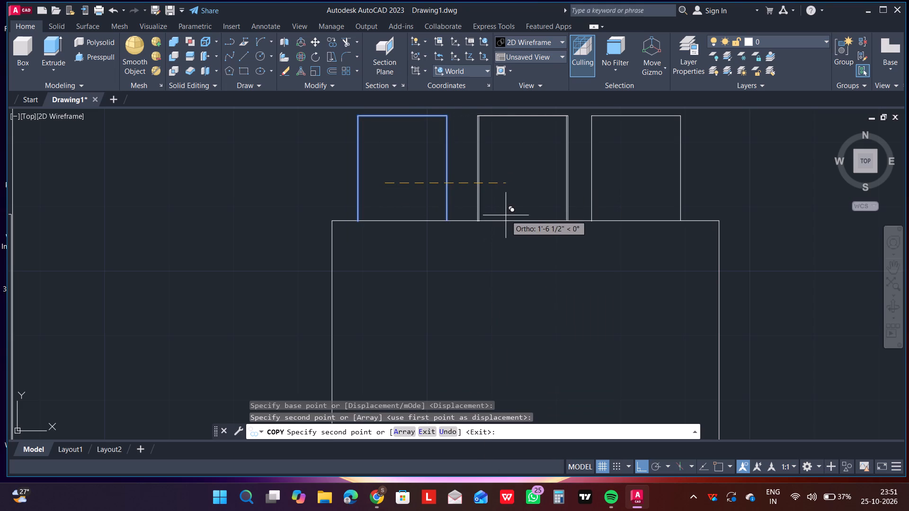
scroll(502, 219, "down", 3)
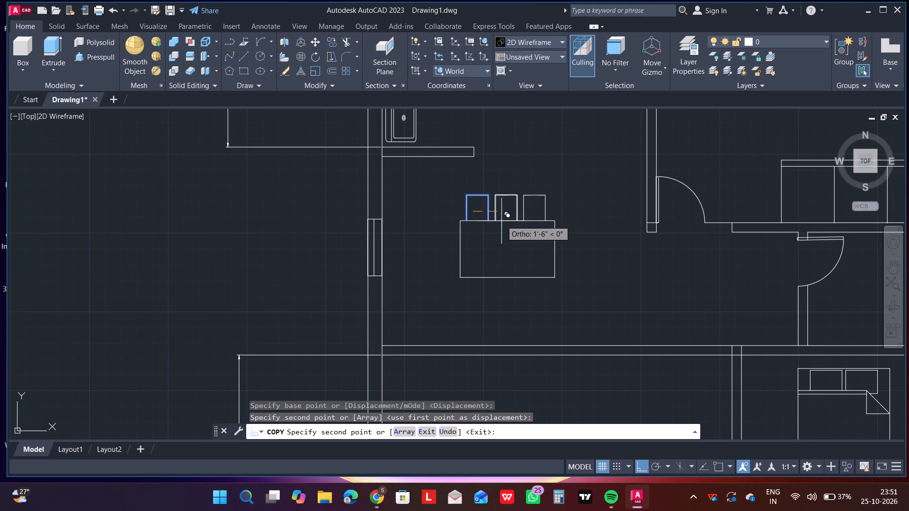
scroll(500, 224, "down", 1)
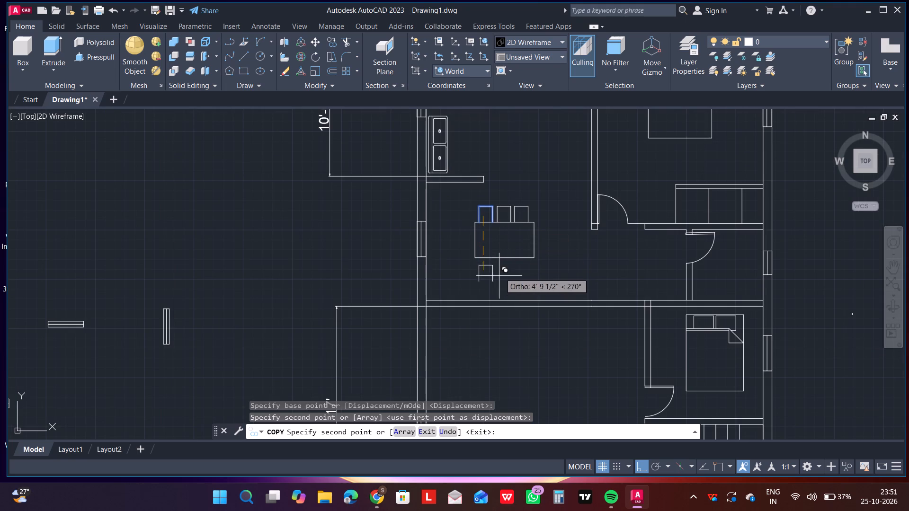
key("Escape")
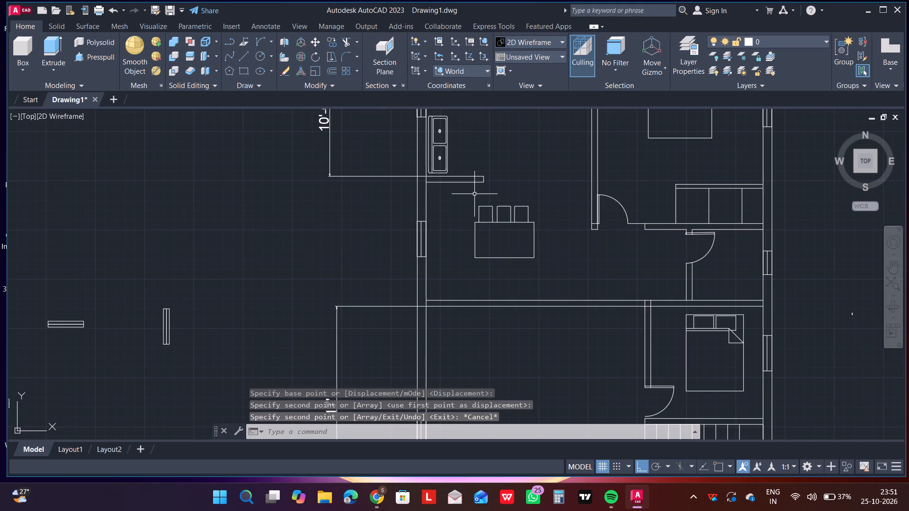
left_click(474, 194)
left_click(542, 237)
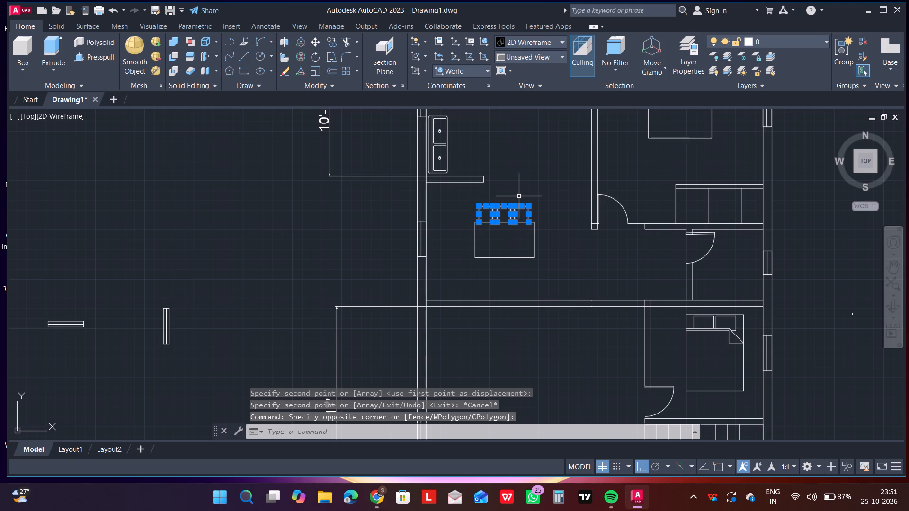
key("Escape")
Copy the three chairs above the table about 13' horizontally to the left, outside the plan's left wall.
left_click(462, 200)
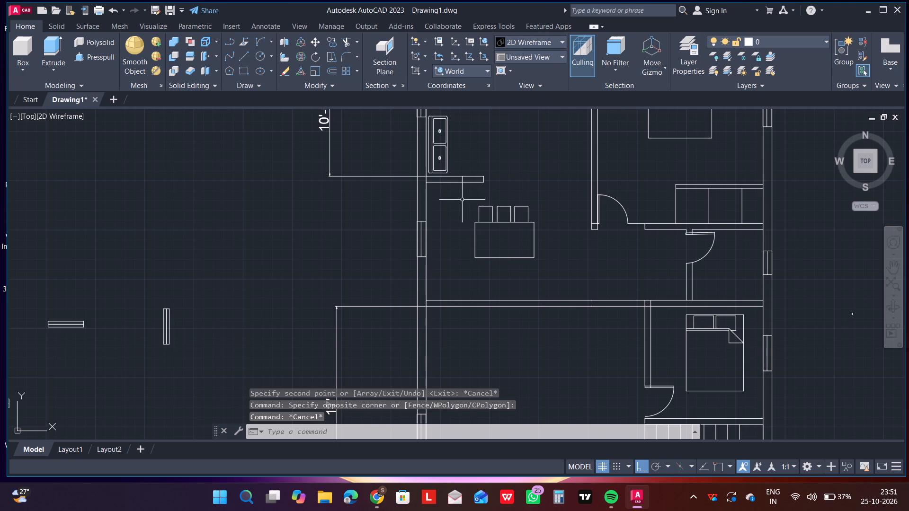
left_click(536, 237)
right_click(536, 236)
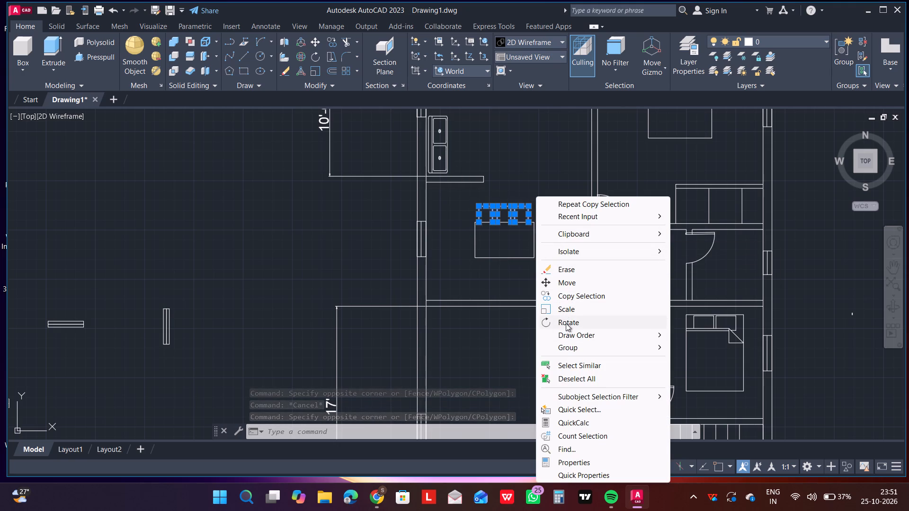
left_click(571, 292)
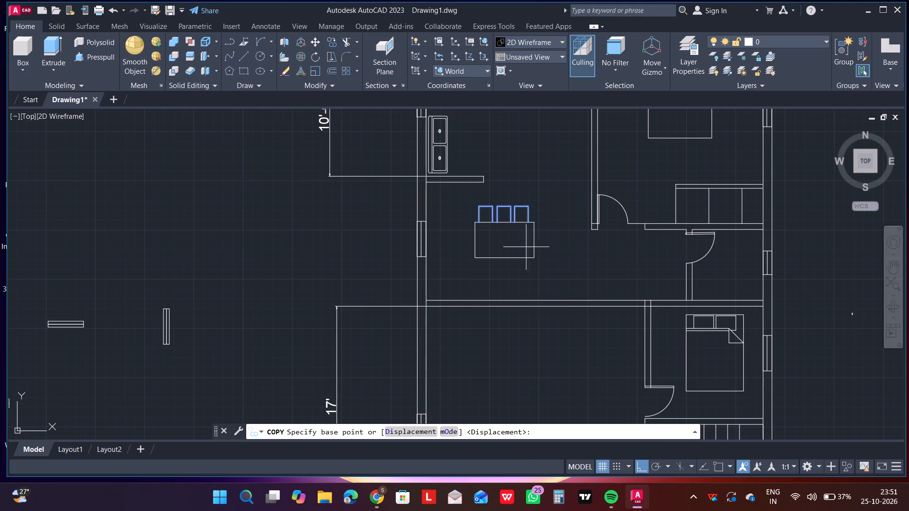
left_click(506, 216)
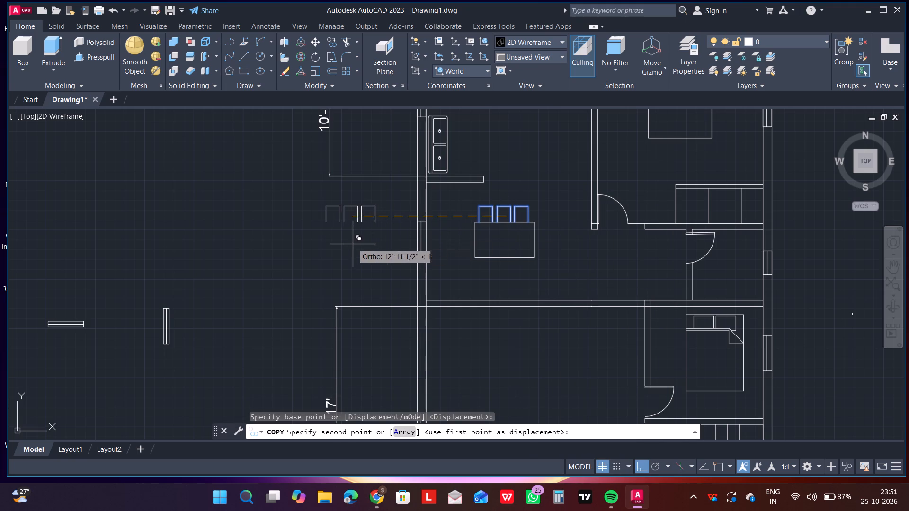
left_click(351, 241)
key("Escape")
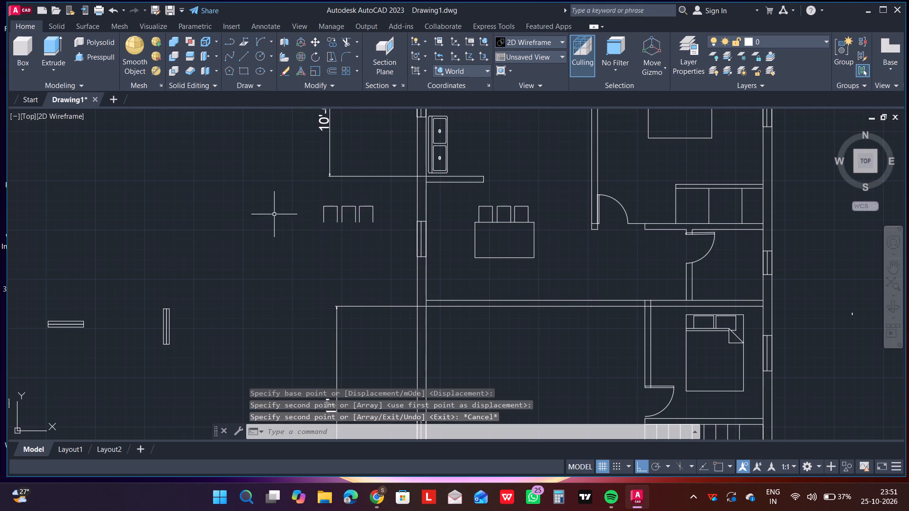
Rotate the copied row of three chairs outside the left wall by 180° about a point just right of the row.
left_click_drag(300, 192, 309, 206)
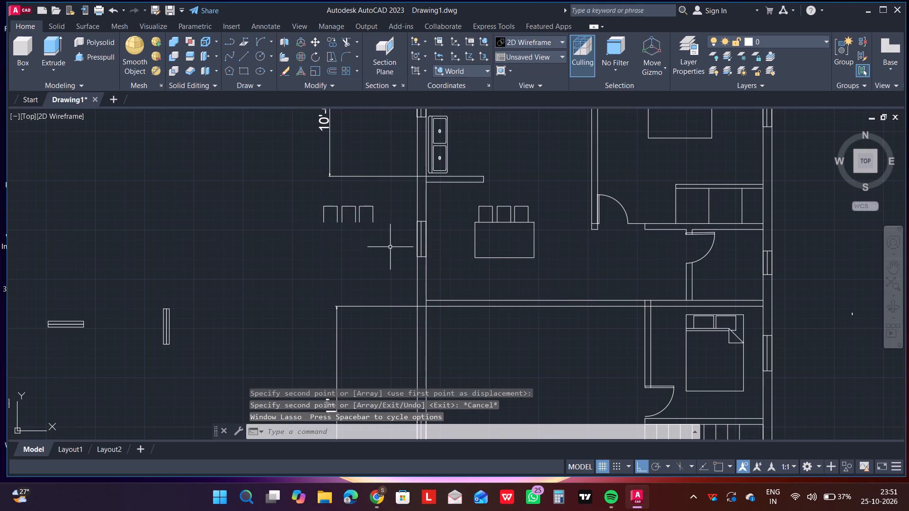
left_click(294, 194)
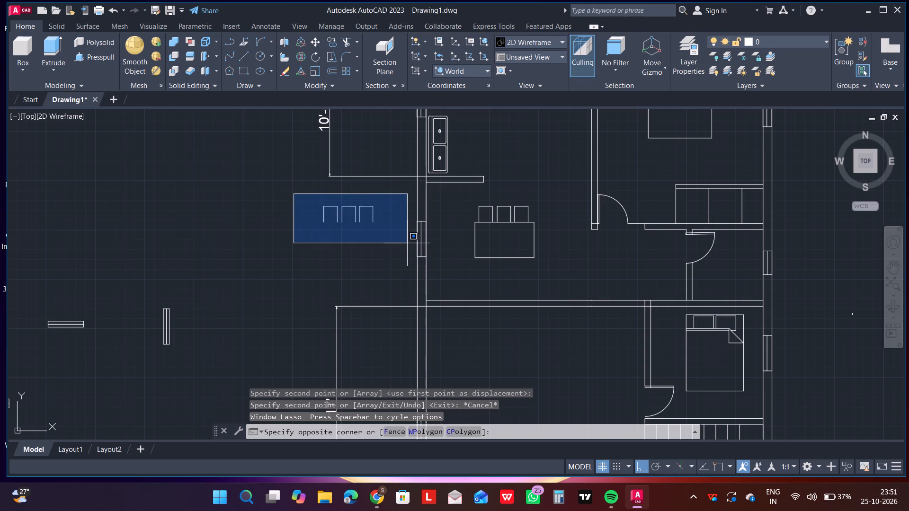
left_click(407, 243)
right_click(403, 242)
left_click(445, 324)
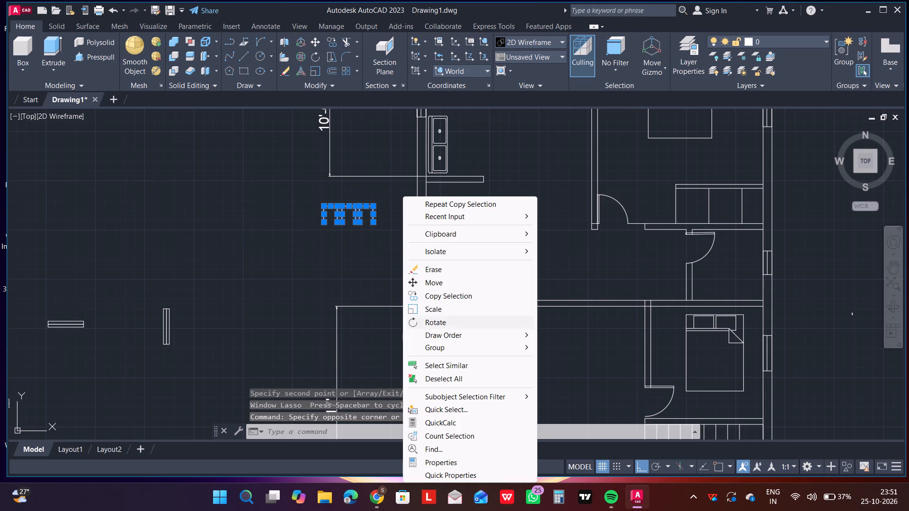
left_click(377, 214)
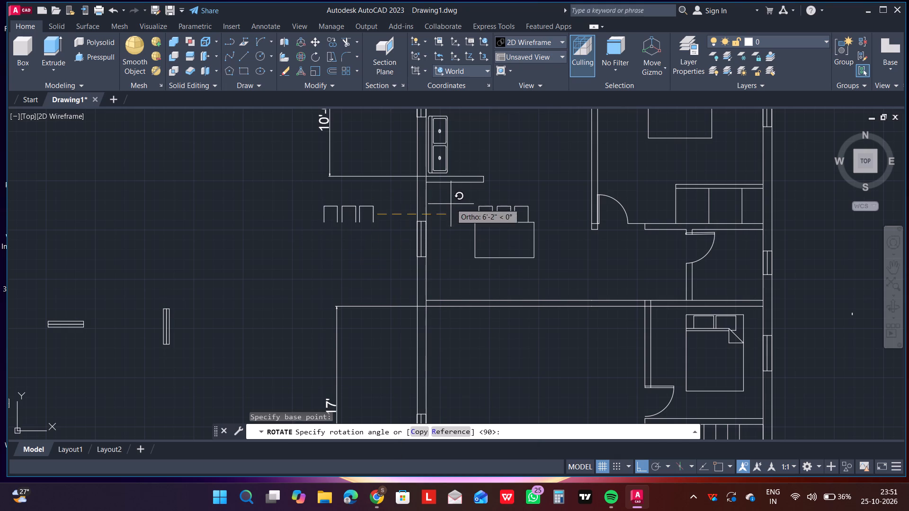
left_click(343, 209)
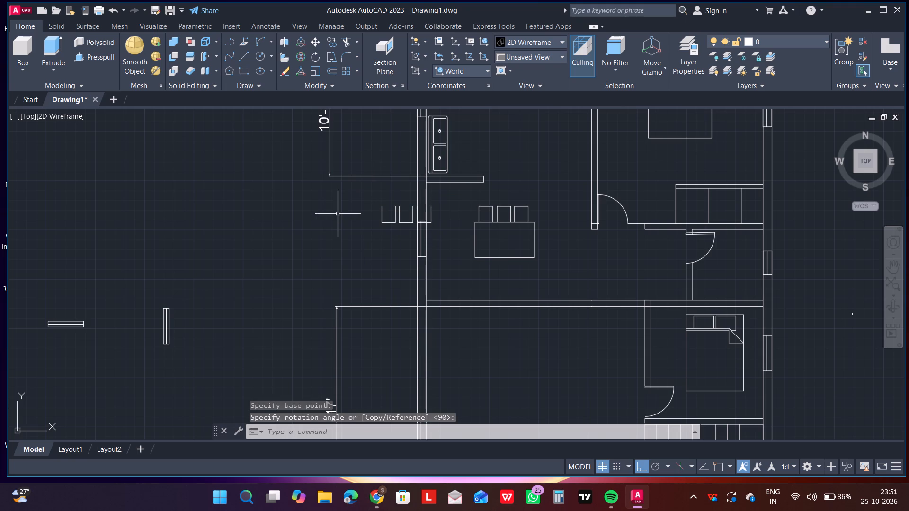
Copy the rotated row of three chairs onto the table's lower edge, with their open sides meeting the table.
left_click(360, 201)
left_click(447, 237)
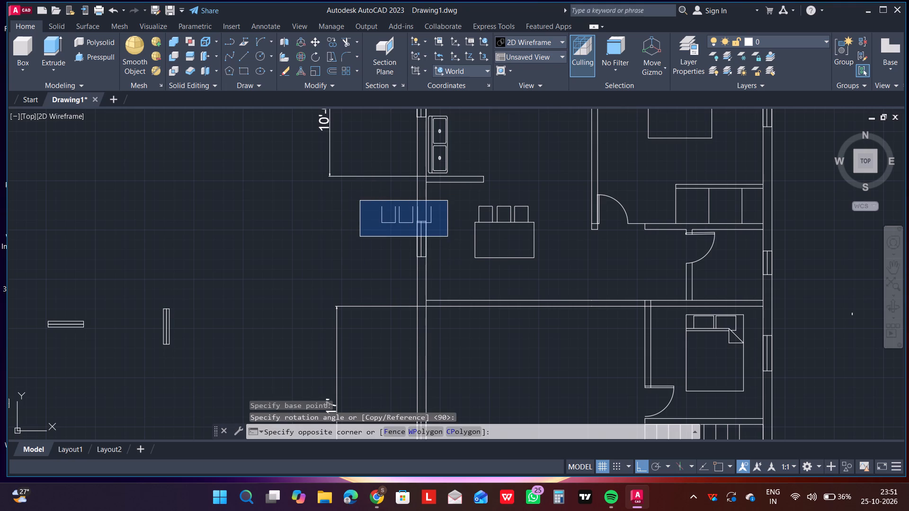
right_click(396, 230)
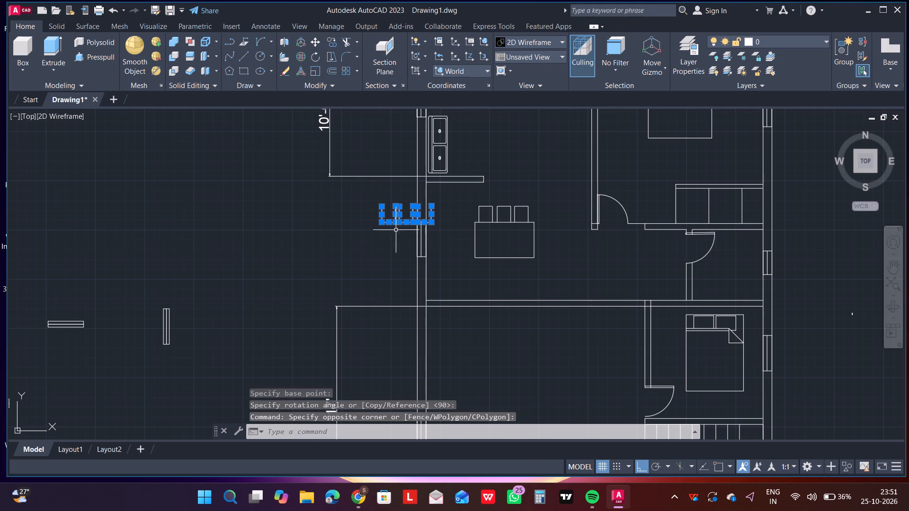
left_click(441, 298)
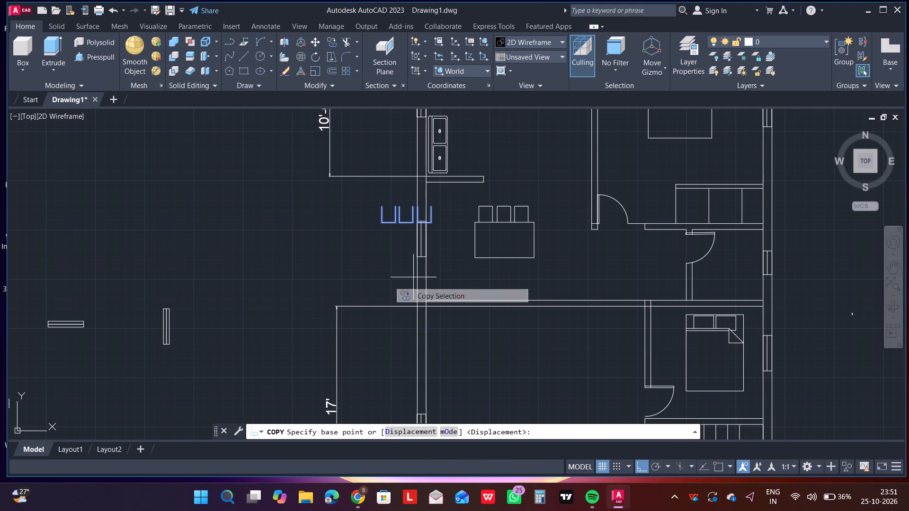
left_click(401, 215)
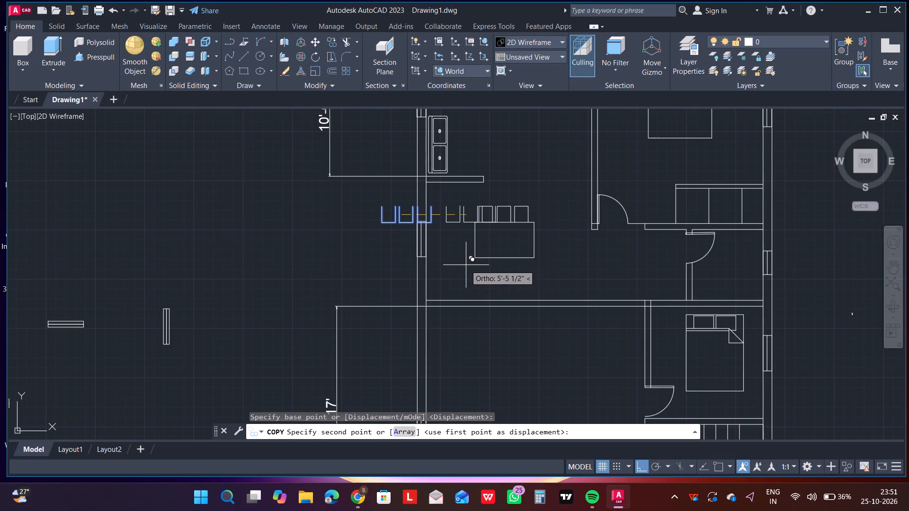
key("F8")
scroll(499, 270, "up", 2)
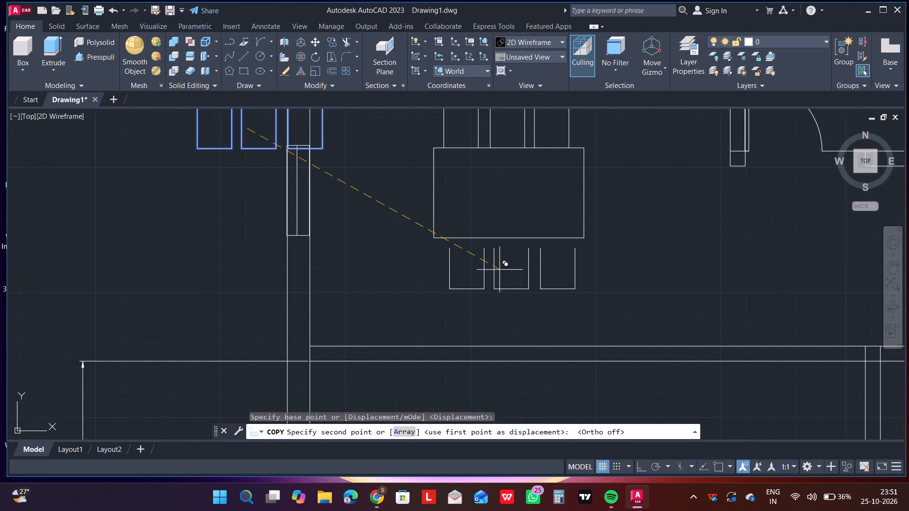
scroll(495, 261, "up", 2)
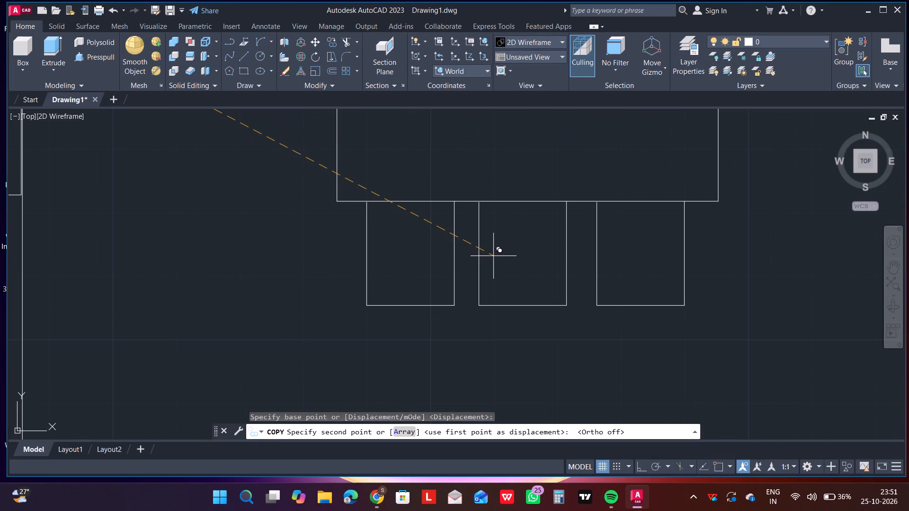
left_click(493, 256)
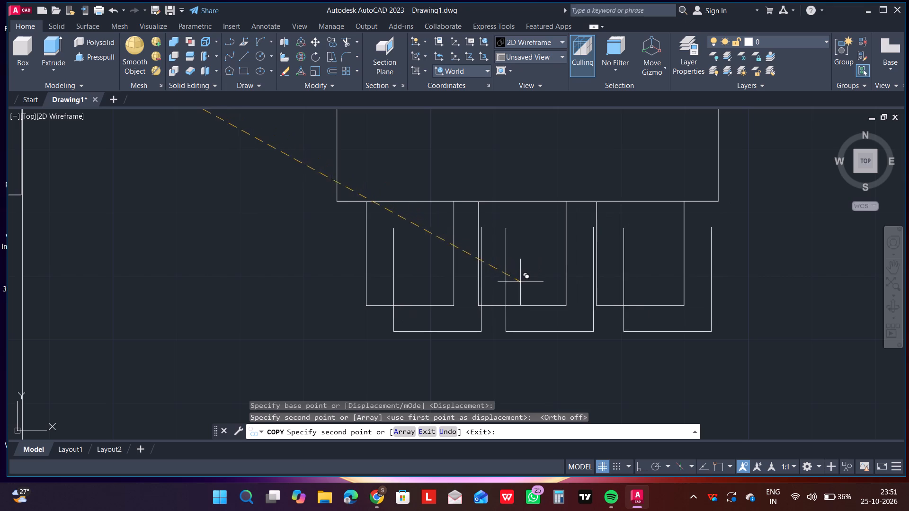
scroll(516, 283, "down", 4)
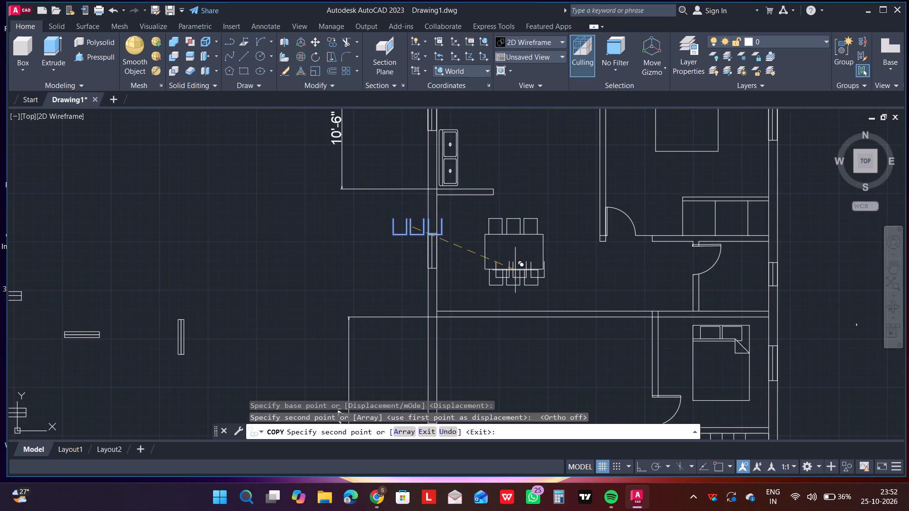
scroll(518, 262, "down", 2)
scroll(521, 248, "up", 2)
scroll(521, 246, "down", 1)
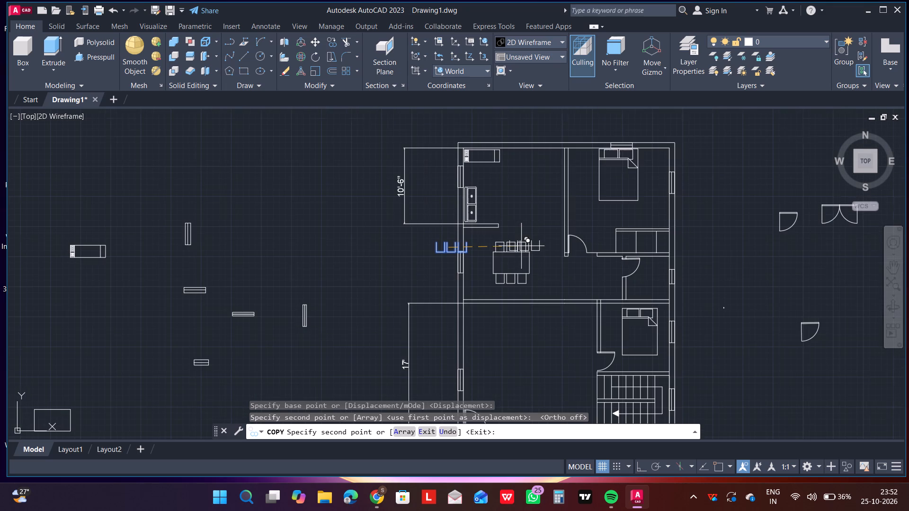
key("Escape")
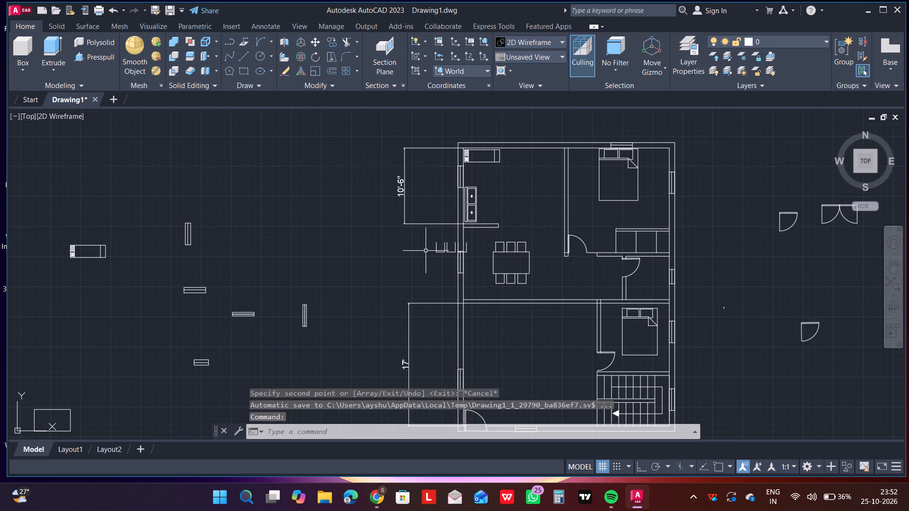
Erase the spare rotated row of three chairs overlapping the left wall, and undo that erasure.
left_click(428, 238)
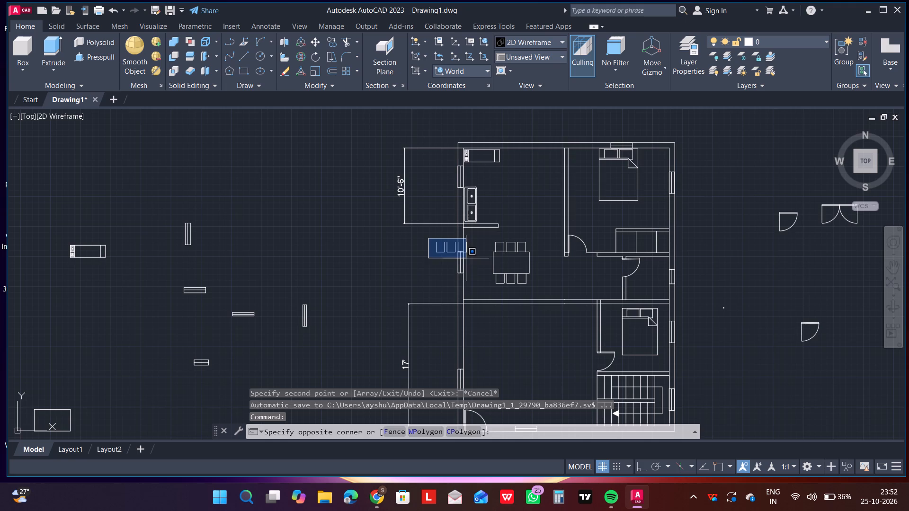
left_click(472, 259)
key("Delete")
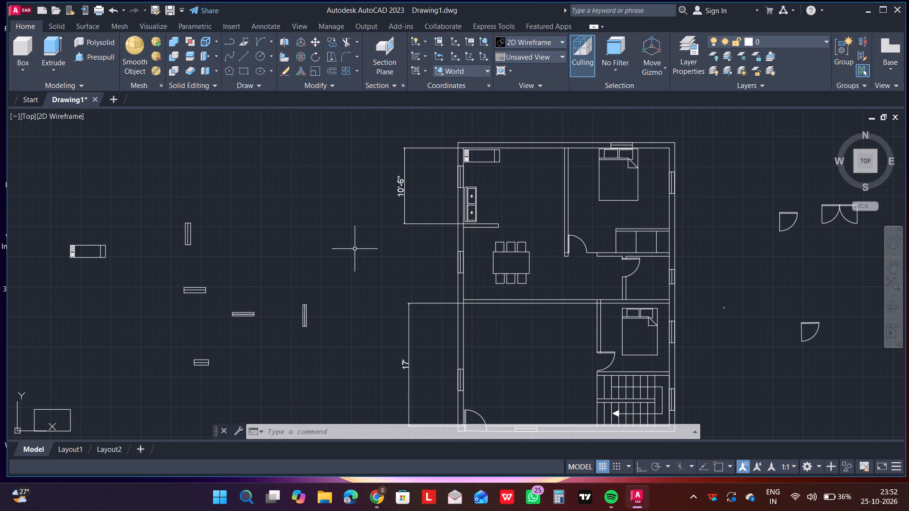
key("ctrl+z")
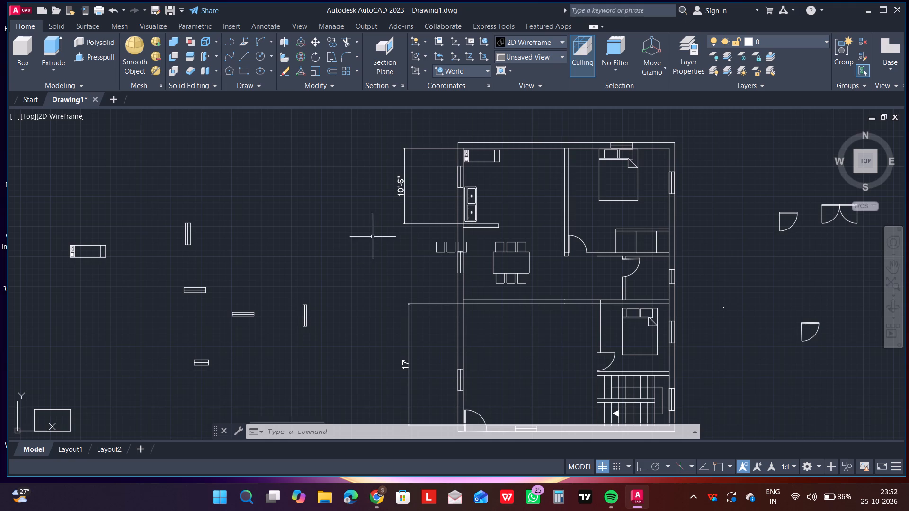
Move the spare row of three rotated chairs left, clear of the wall, into the empty space outside the plan.
left_click_drag(409, 234, 415, 238)
left_click(473, 262)
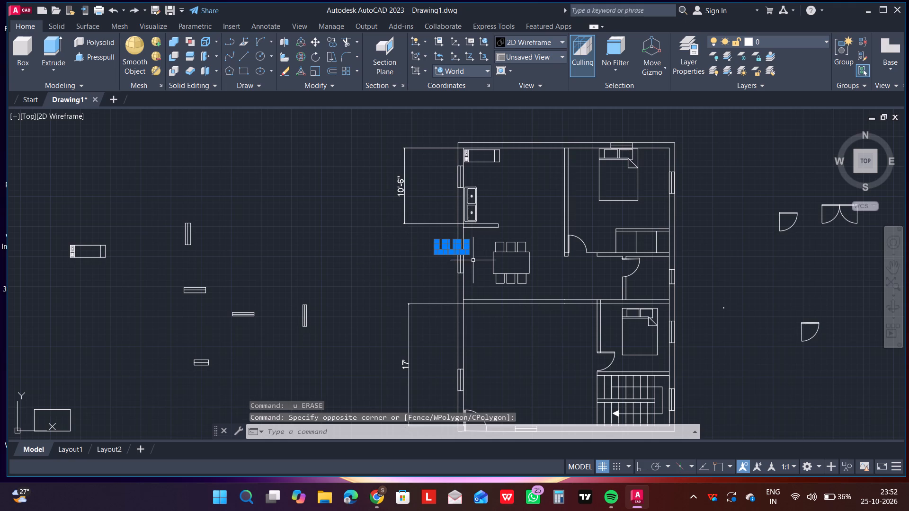
right_click(473, 260)
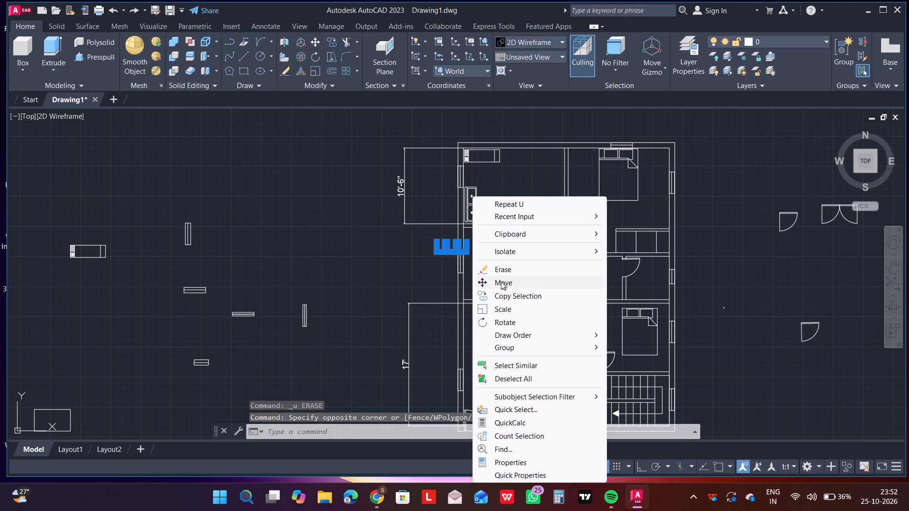
left_click(502, 279)
left_click(456, 249)
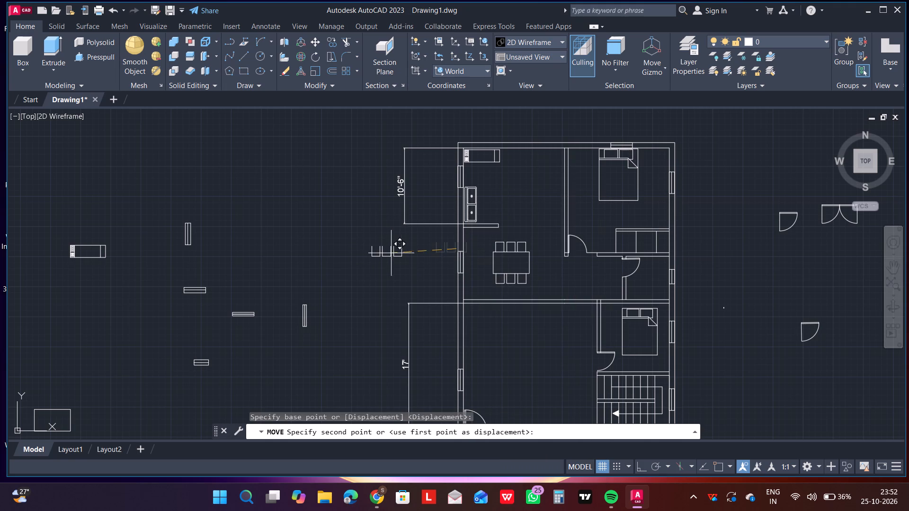
left_click(383, 253)
key("Escape")
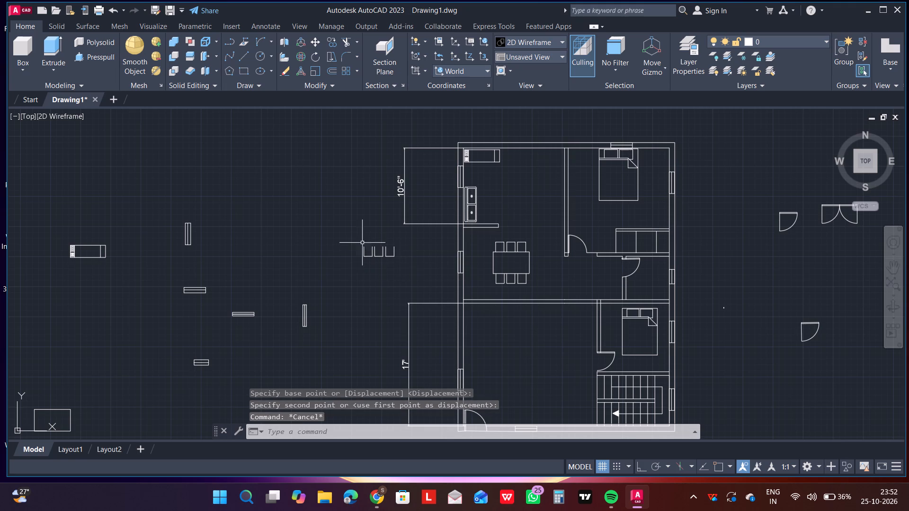
Erase the right and middle chairs of the spare row outside the plan, keeping only the left one.
left_click(385, 232)
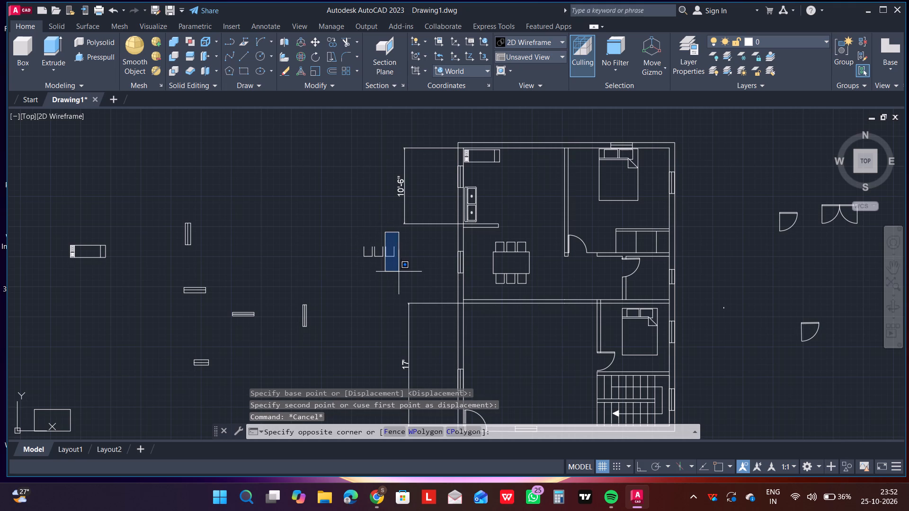
left_click(401, 273)
key("Delete")
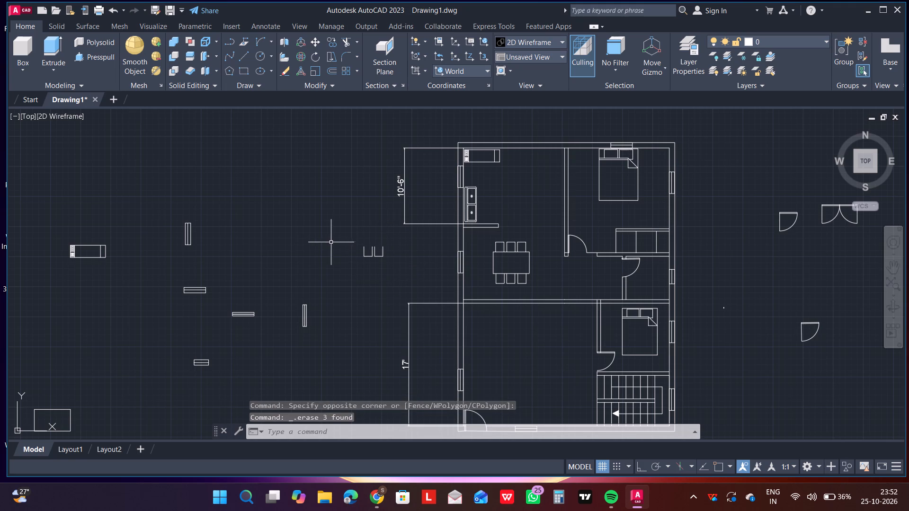
left_click(373, 239)
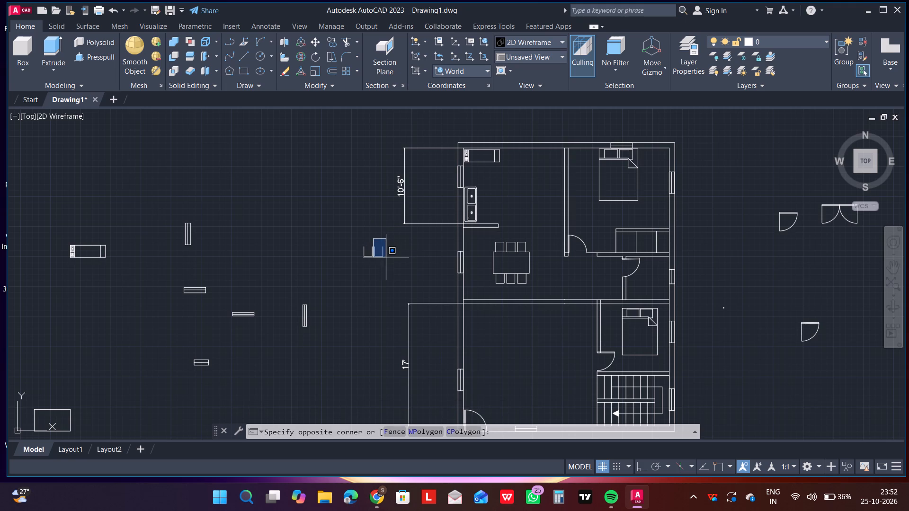
left_click(392, 261)
key("Delete")
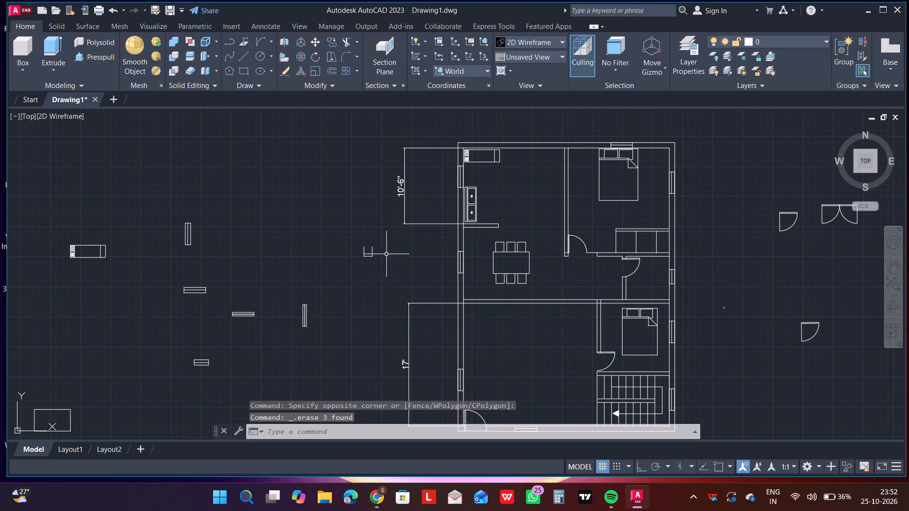
Rotate the remaining spare chair outside the plan 90° clockwise so that its open side faces right.
left_click_drag(348, 234, 354, 241)
left_click(408, 281)
right_click_drag(404, 279, 399, 281)
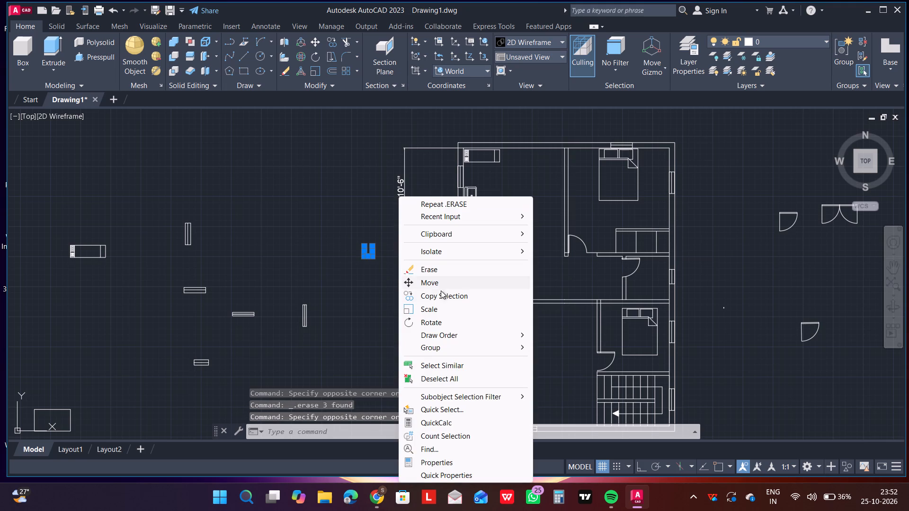
left_click(428, 319)
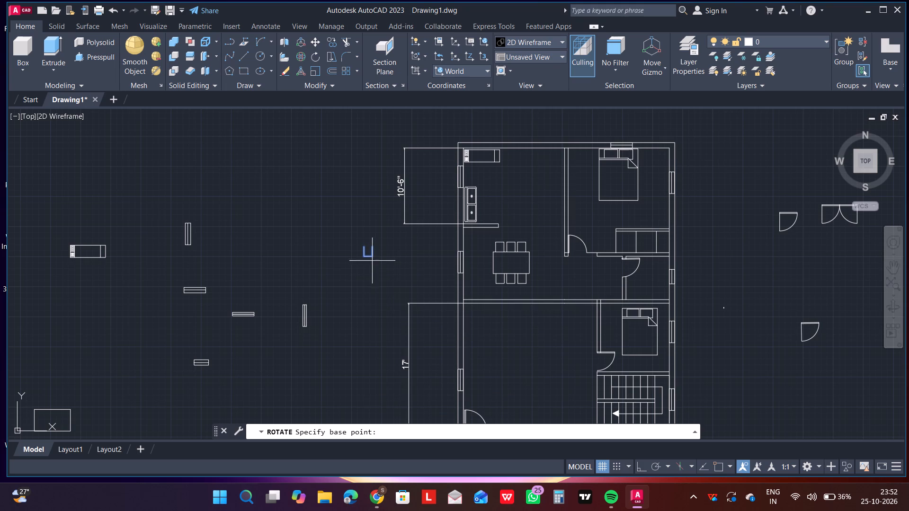
left_click(371, 255)
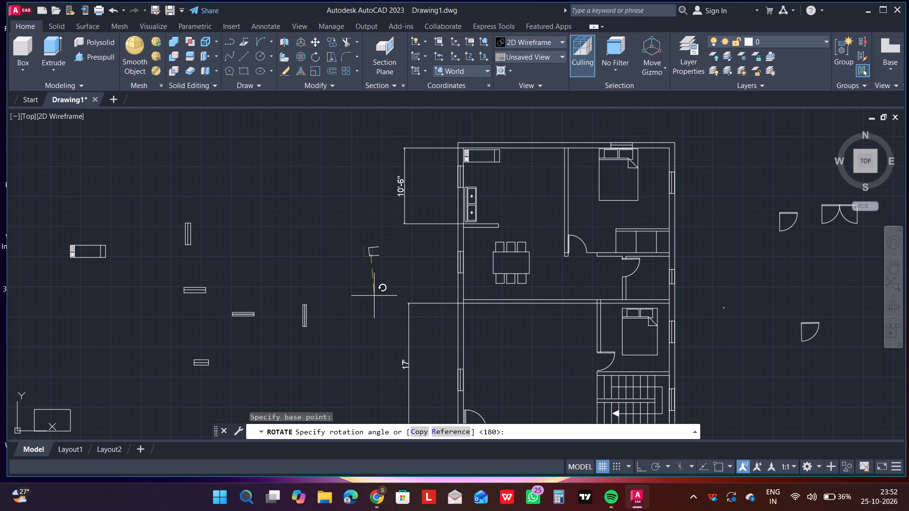
key("F8")
left_click(374, 295)
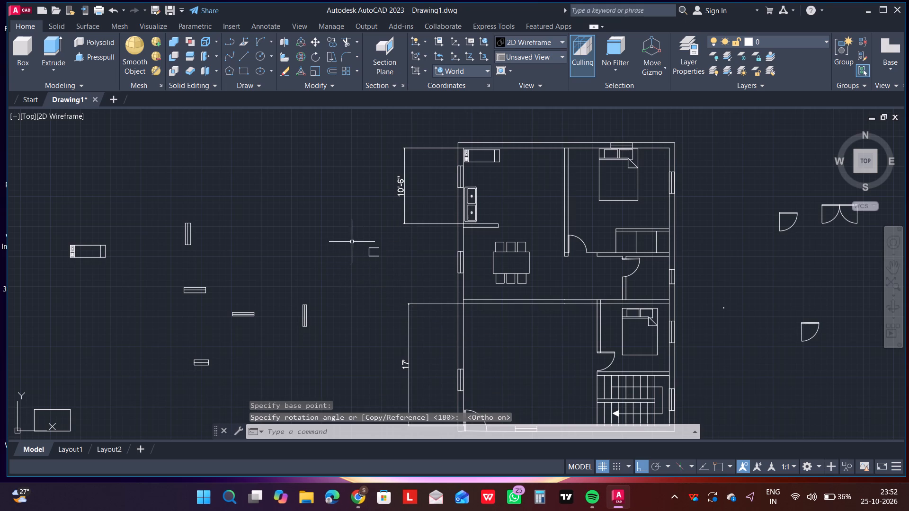
Copy the spare chair outside the plan a short distance horizontally, between the original and the plan's left wall.
left_click(353, 231)
left_click(400, 290)
right_click(400, 288)
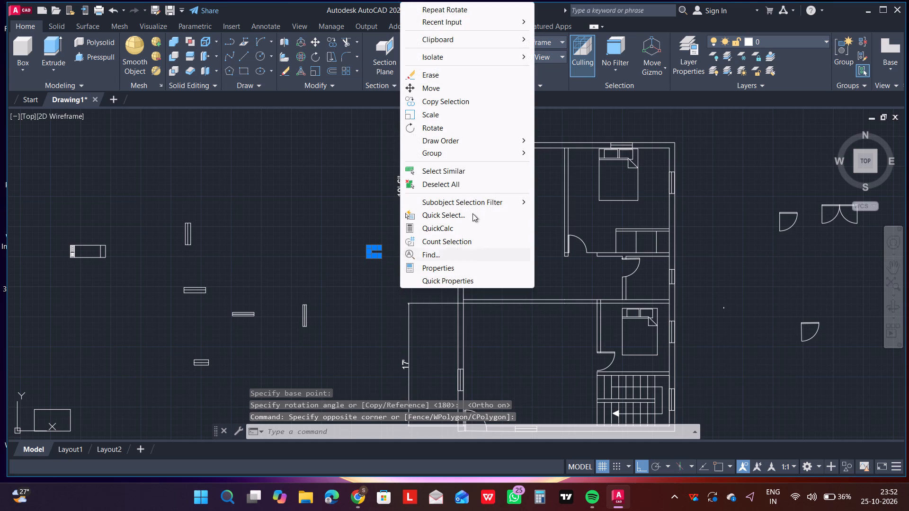
left_click(442, 101)
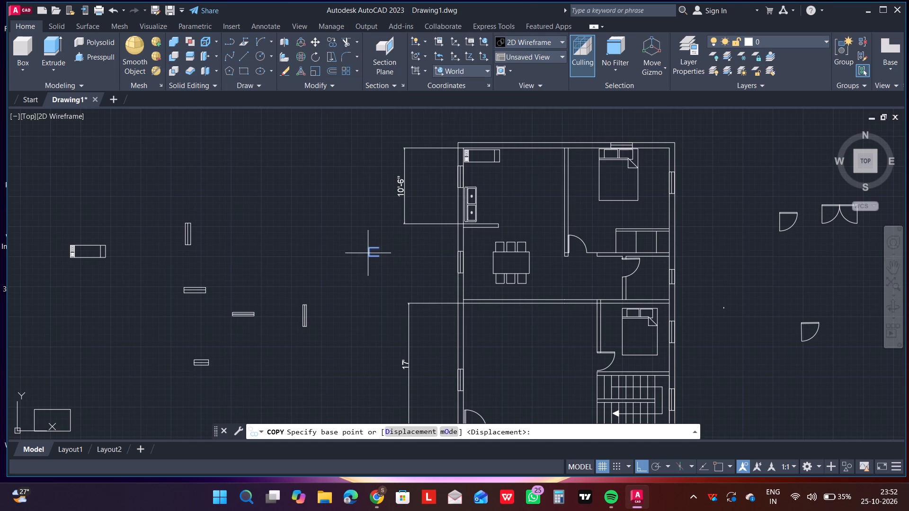
left_click(368, 253)
left_click(402, 255)
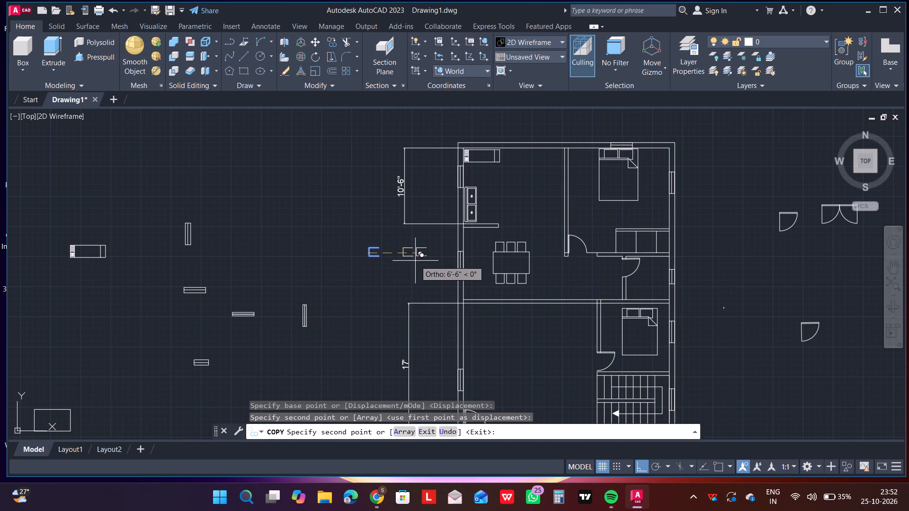
key("Escape")
Rotate the copied spare chair so that its open side faces left.
left_click(399, 239)
left_click(420, 268)
right_click(419, 267)
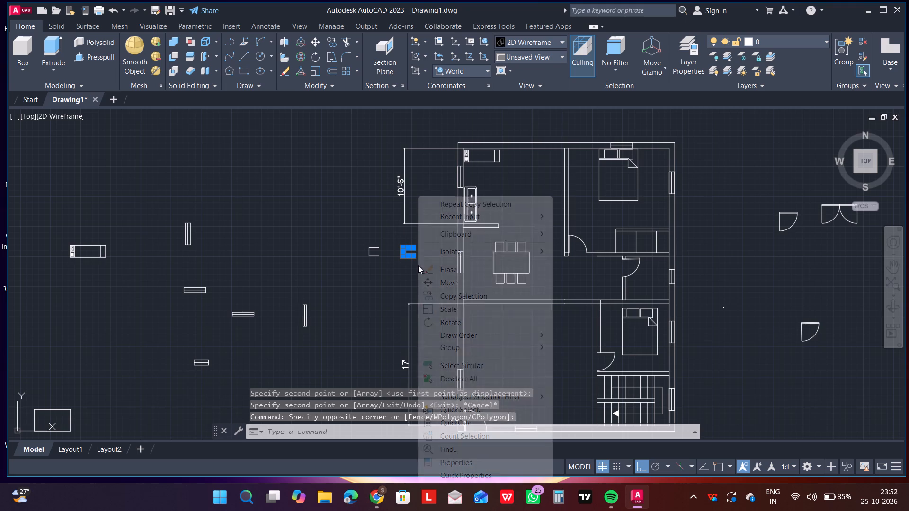
left_click(454, 318)
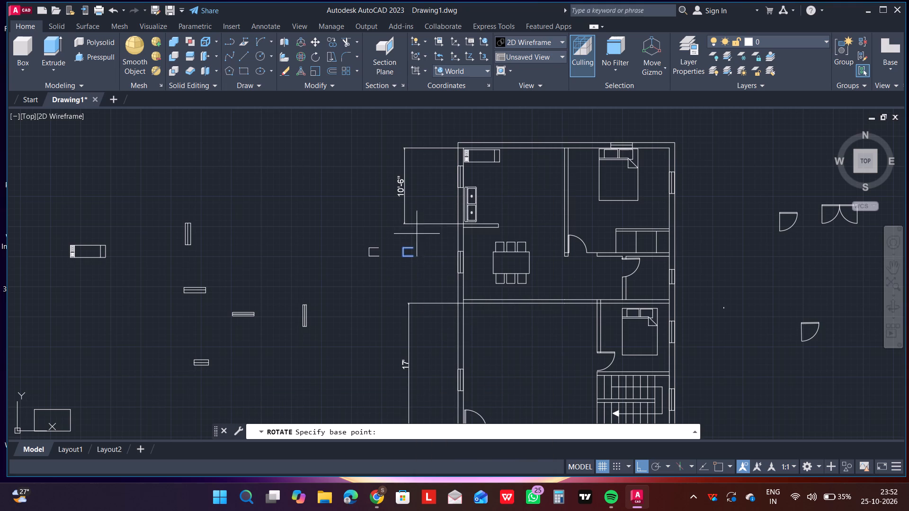
left_click(412, 248)
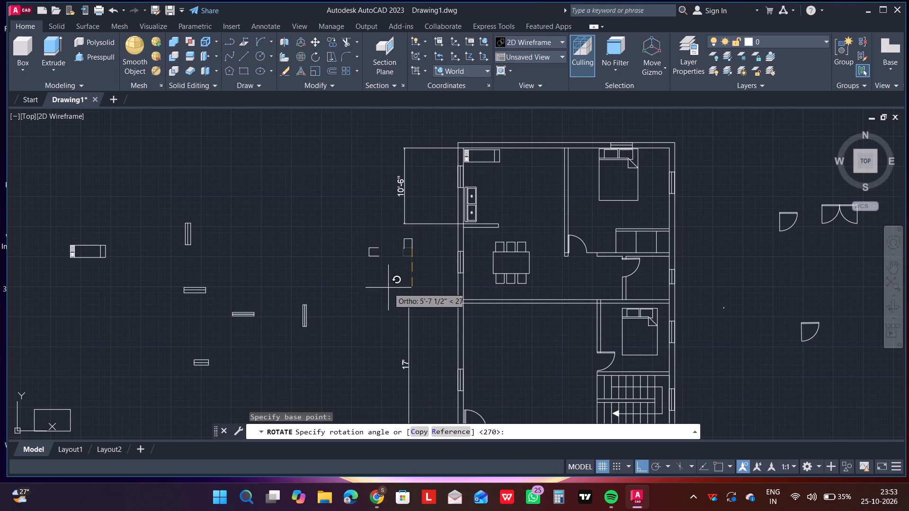
left_click(371, 246)
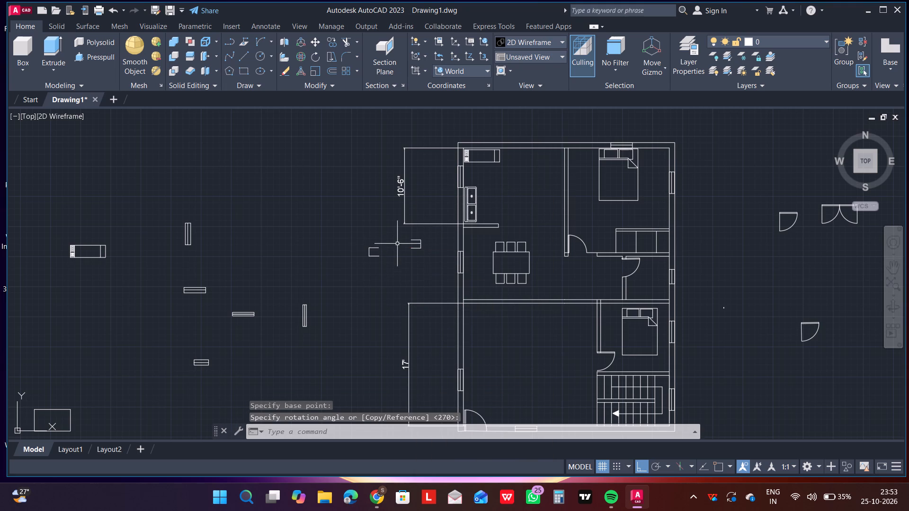
key("Escape")
Copy the left-opening spare chair to the dining table's right side, with its open side against the table edge.
left_click_drag(404, 234, 408, 242)
left_click(422, 253)
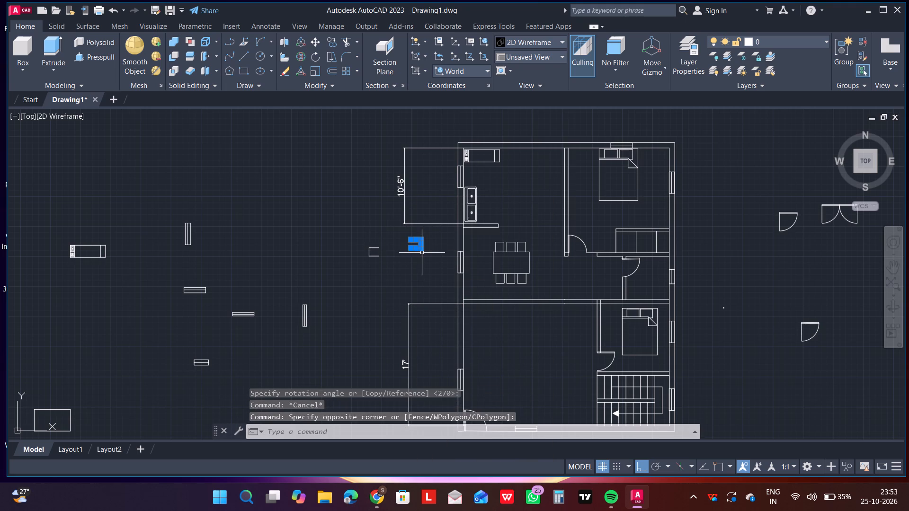
right_click(423, 253)
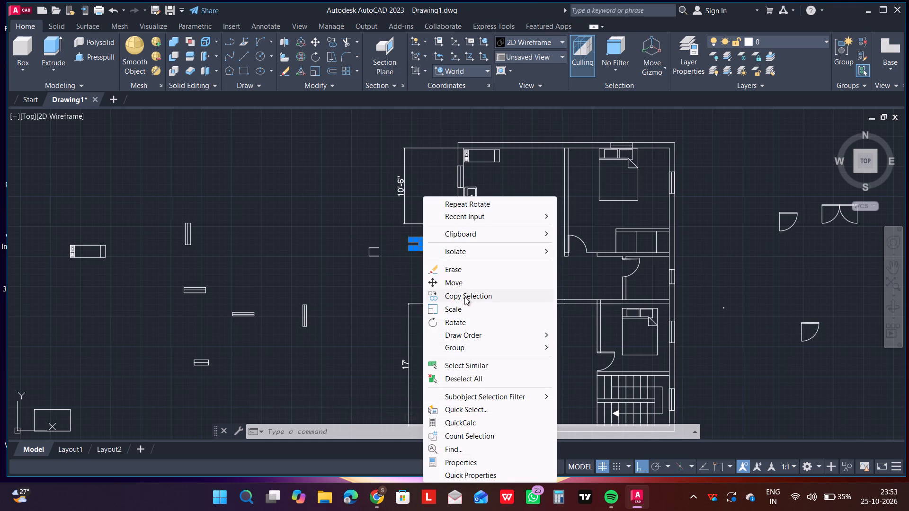
left_click(464, 297)
left_click(418, 244)
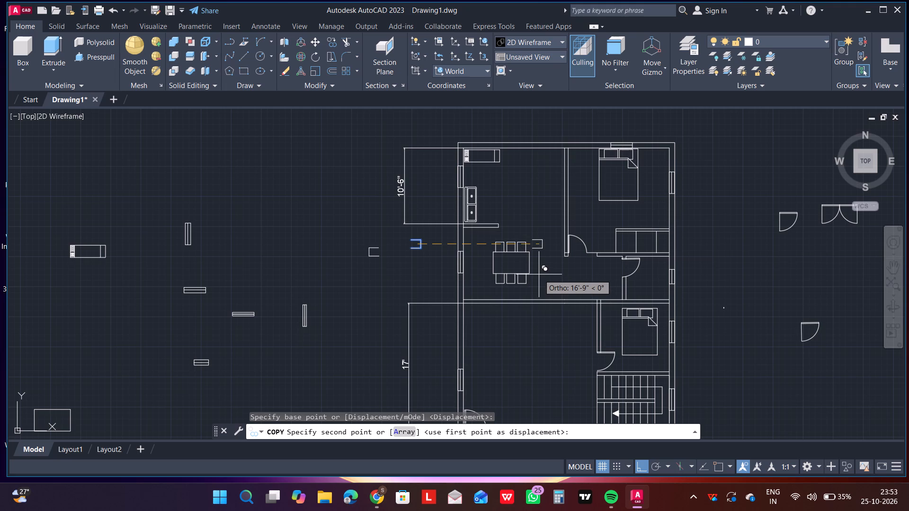
key("F8")
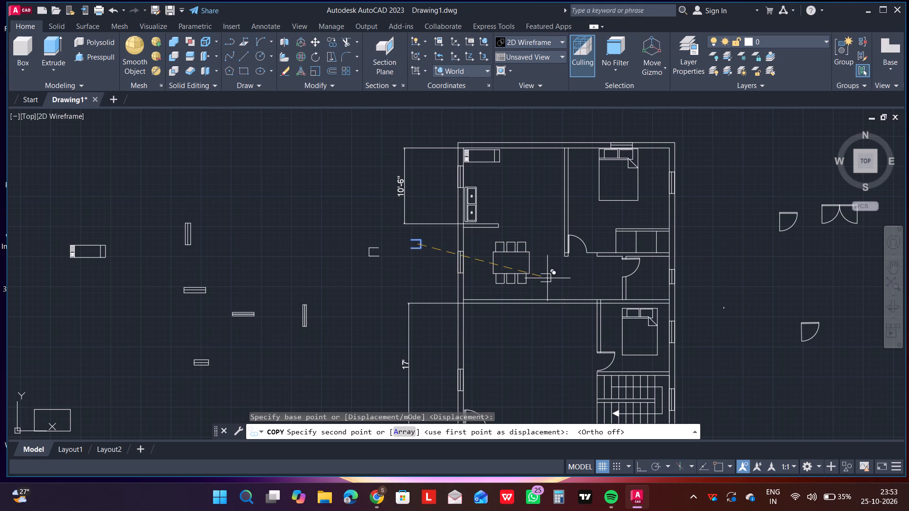
scroll(545, 280, "up", 3)
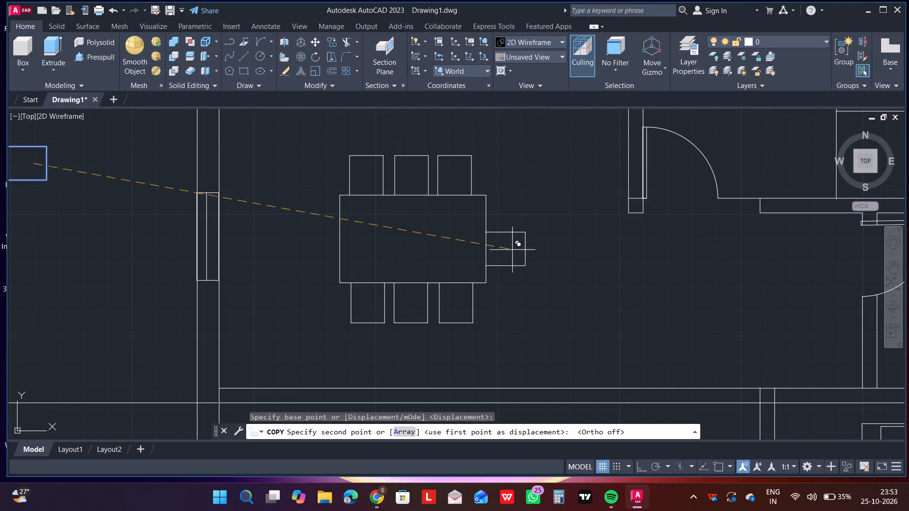
scroll(502, 241, "up", 1)
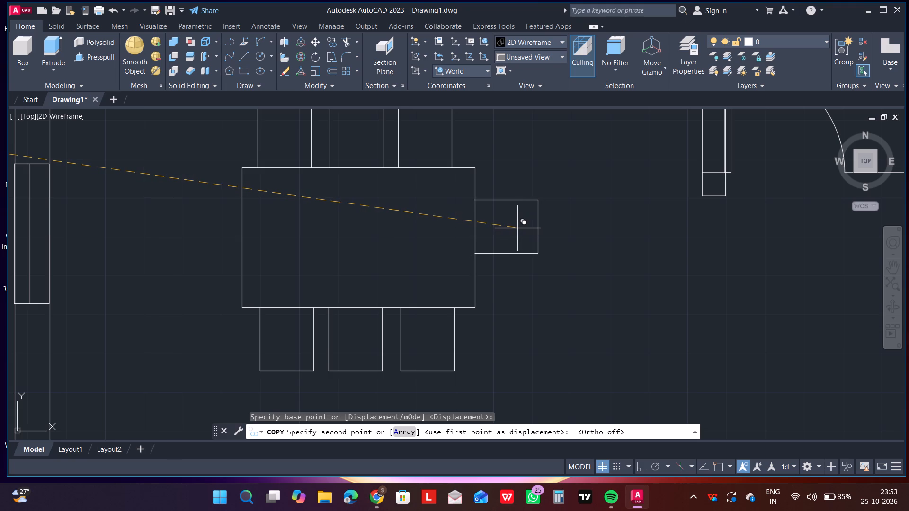
left_click(518, 228)
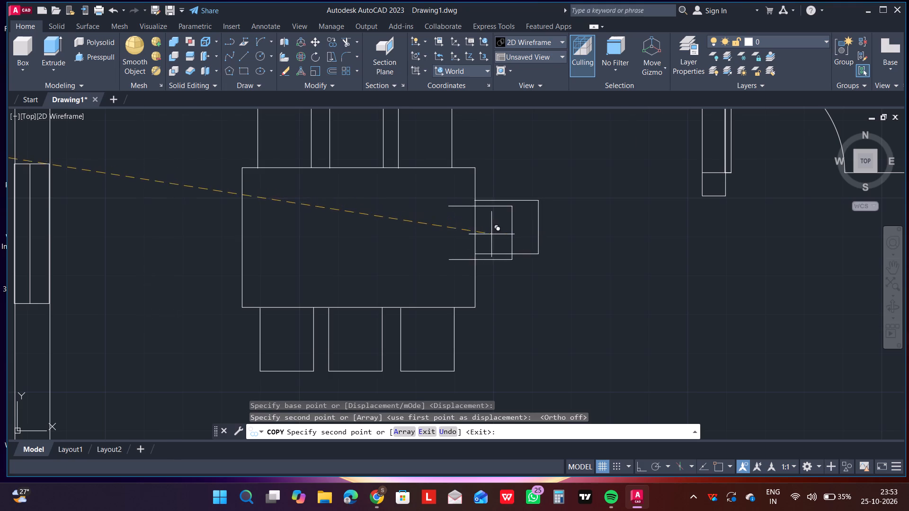
scroll(491, 235, "down", 3)
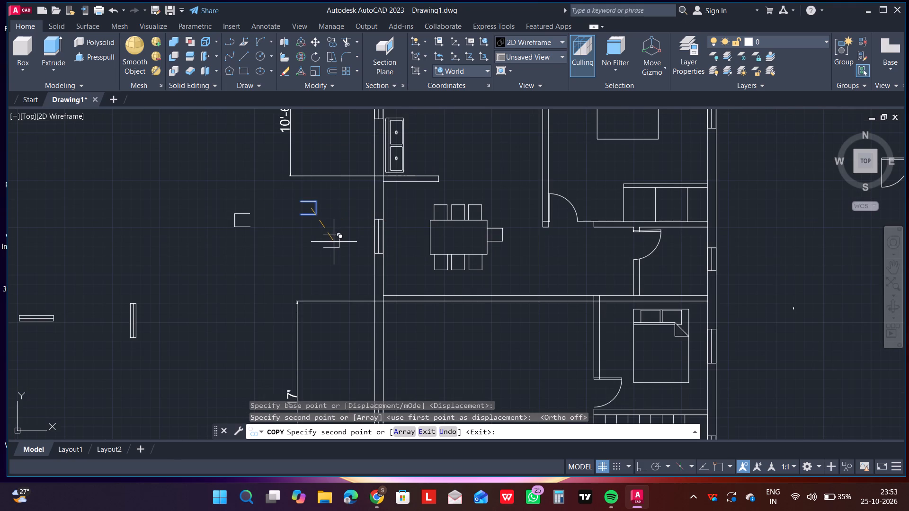
key("Escape")
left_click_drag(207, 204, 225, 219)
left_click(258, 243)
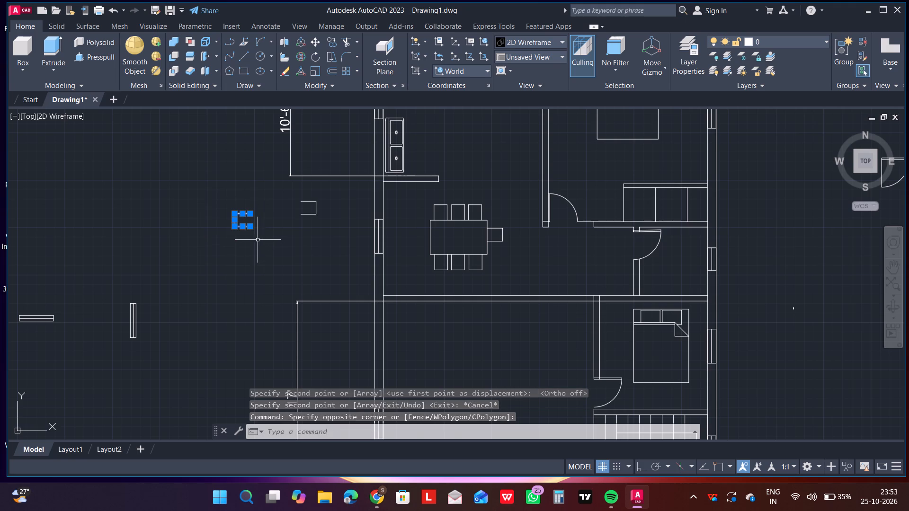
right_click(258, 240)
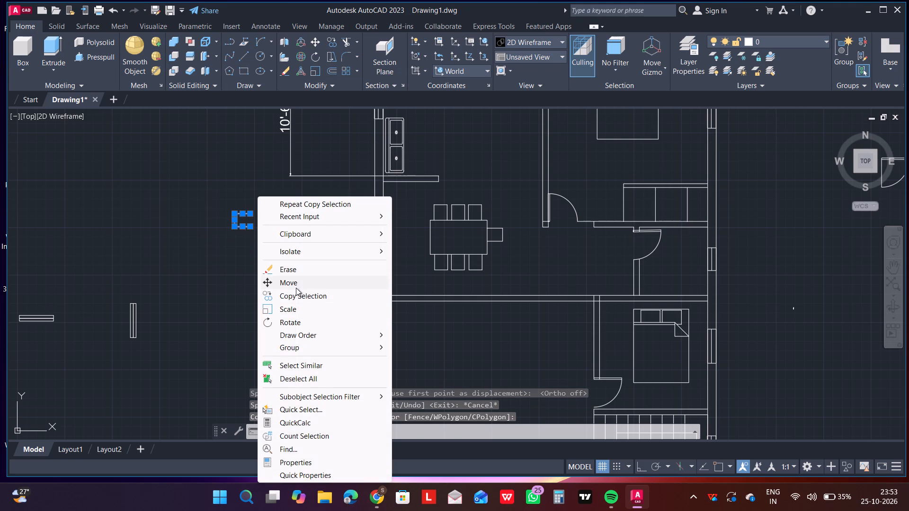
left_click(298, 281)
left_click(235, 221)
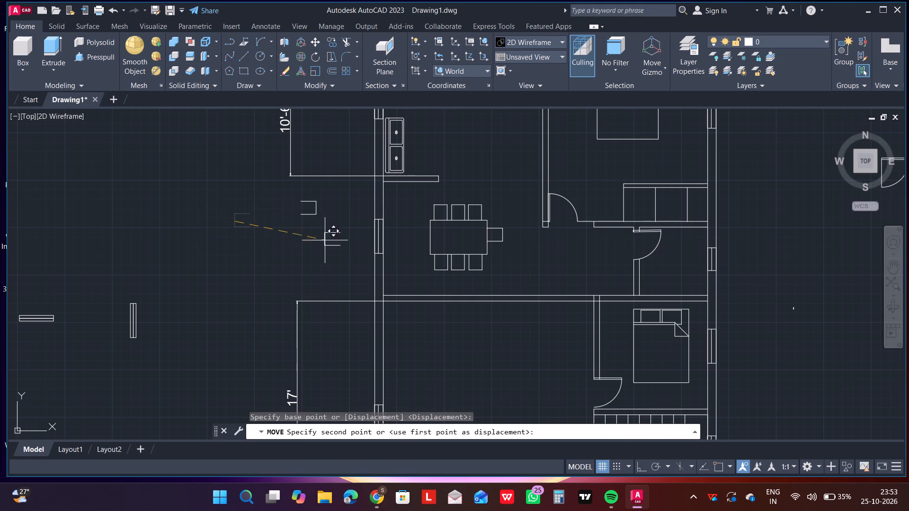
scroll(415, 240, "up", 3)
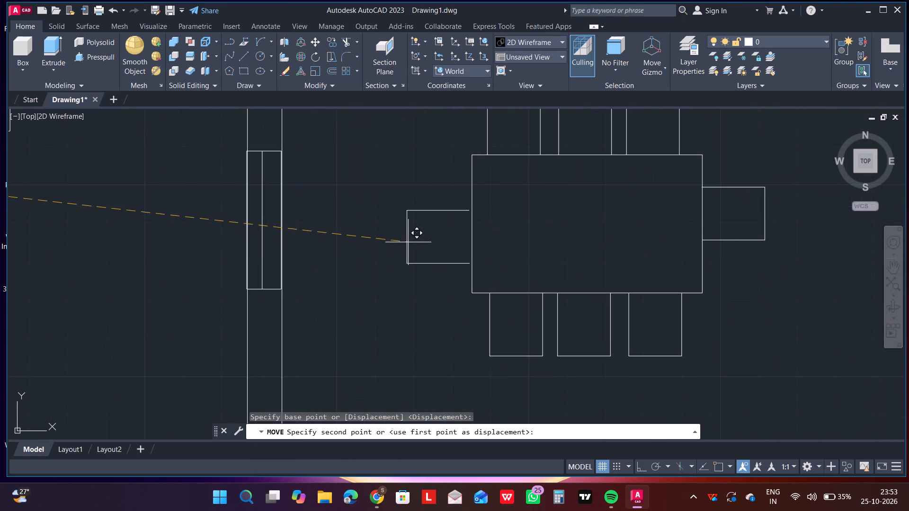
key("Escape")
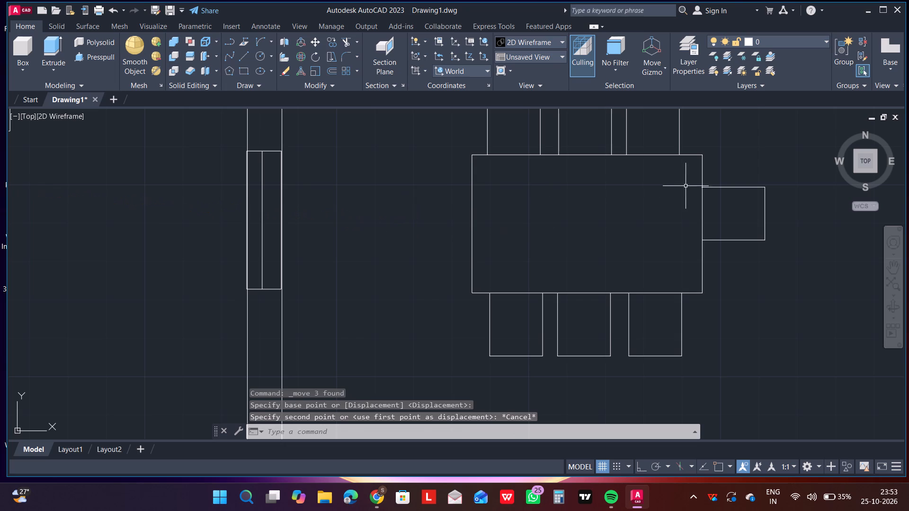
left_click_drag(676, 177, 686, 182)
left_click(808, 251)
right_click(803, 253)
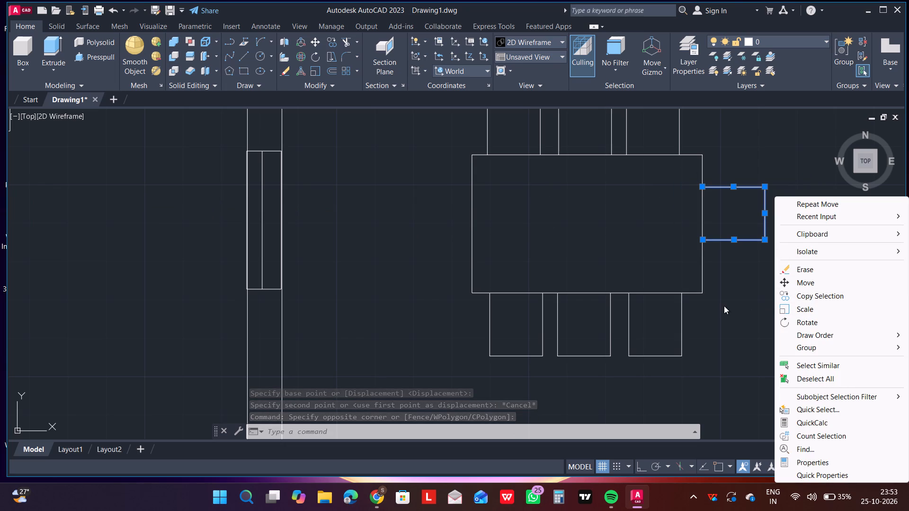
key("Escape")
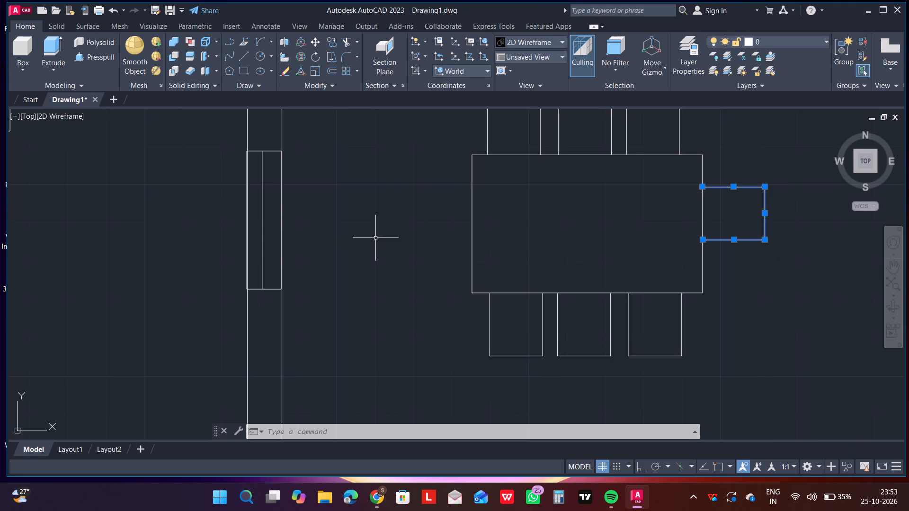
Move the right-opening spare chair from outside the plan to the dining table's left edge, level with the chair on the right side.
scroll(367, 238, "down", 2)
left_click_drag(53, 191, 67, 191)
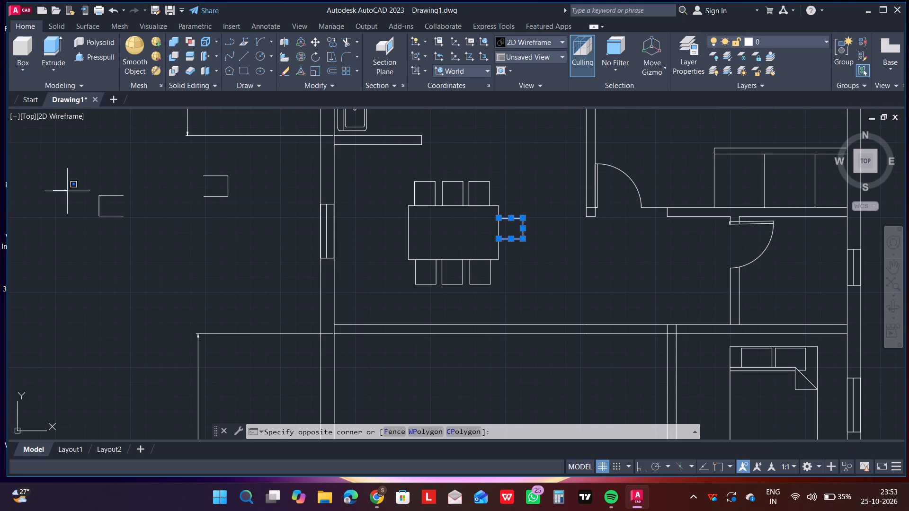
left_click(135, 244)
right_click(135, 243)
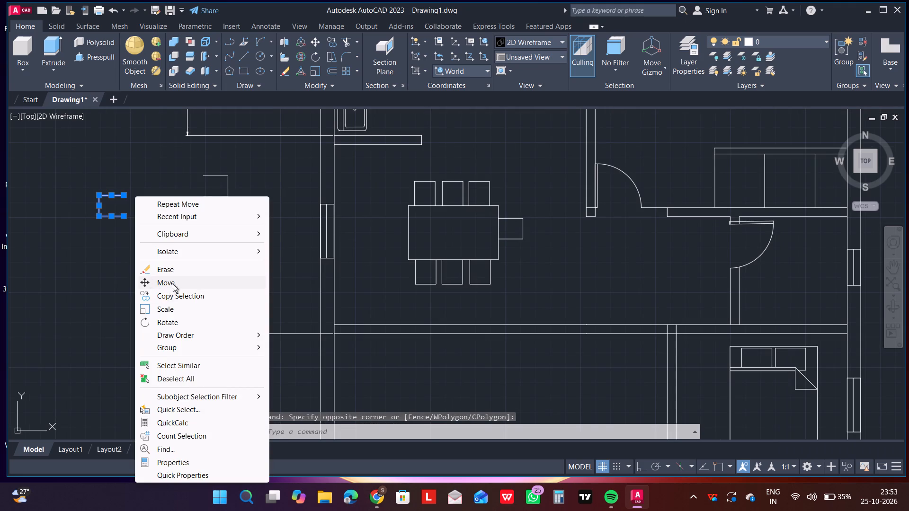
left_click(173, 279)
left_click_drag(114, 203, 116, 208)
scroll(389, 239, "up", 1)
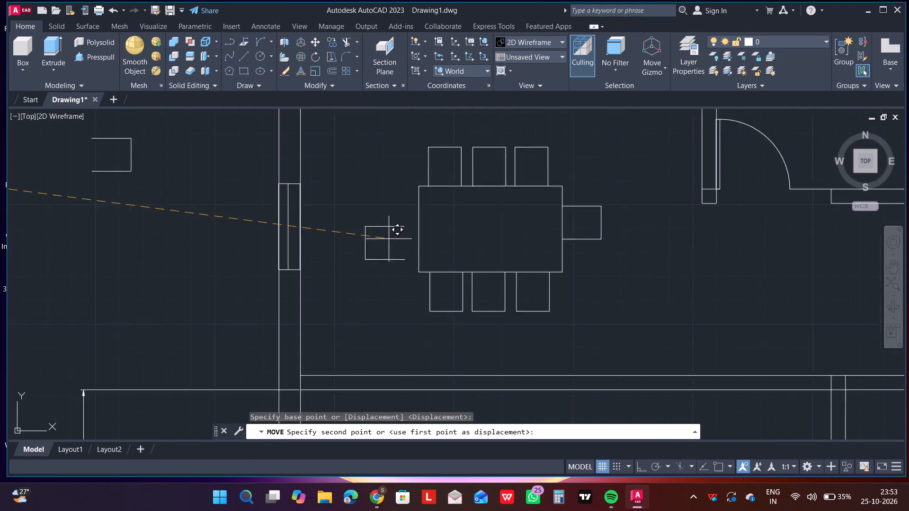
scroll(389, 239, "up", 2)
scroll(404, 224, "down", 1)
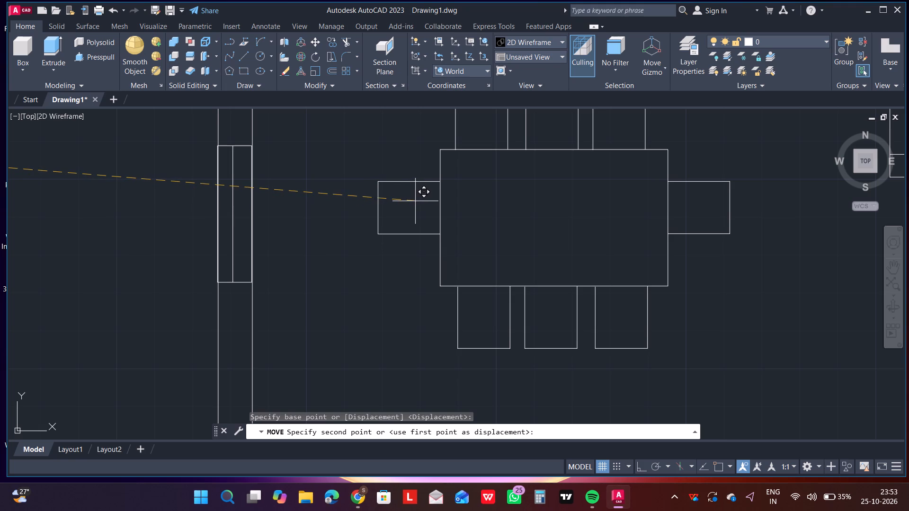
left_click(415, 201)
key("Escape")
Draw two parallel horizontal lines about 4'-2" long and 2" apart across the three chairs above the dining table, joined at the right end.
scroll(487, 215, "down", 2)
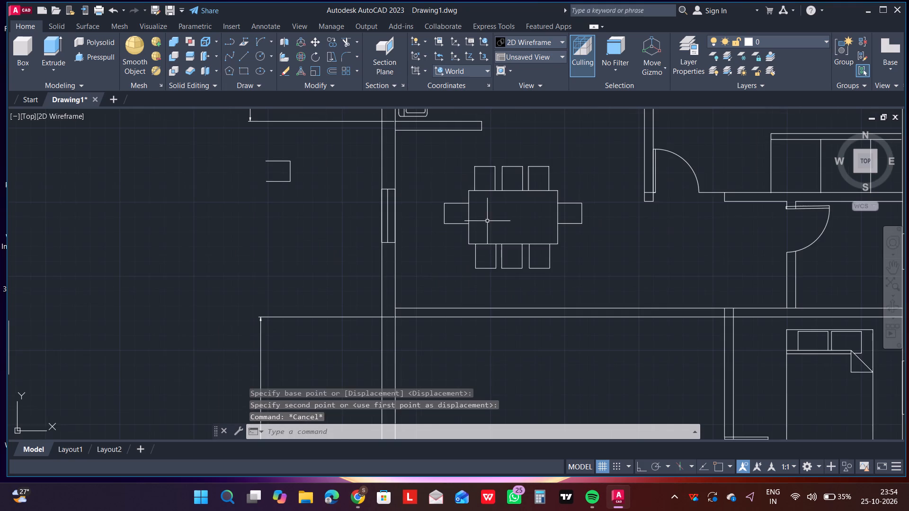
scroll(487, 221, "down", 2)
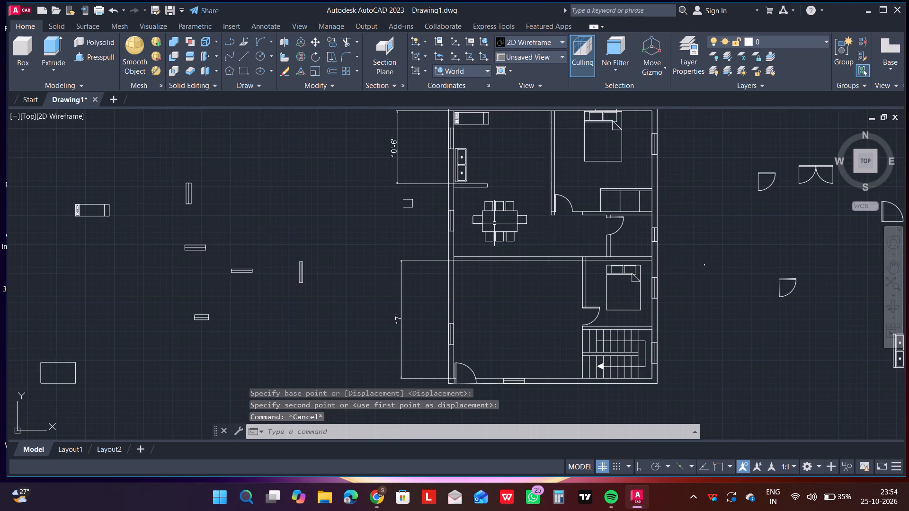
scroll(494, 223, "down", 1)
scroll(471, 231, "up", 1)
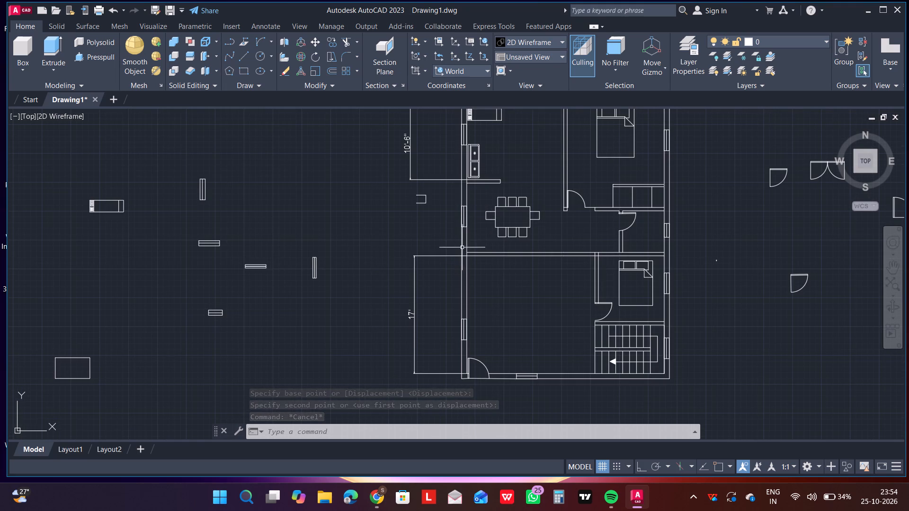
scroll(536, 175, "up", 2)
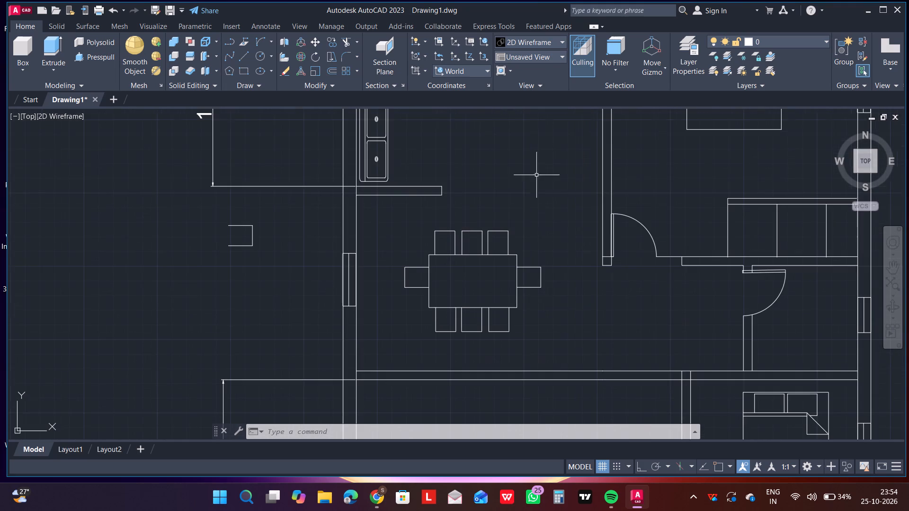
scroll(498, 226, "up", 2)
key("l")
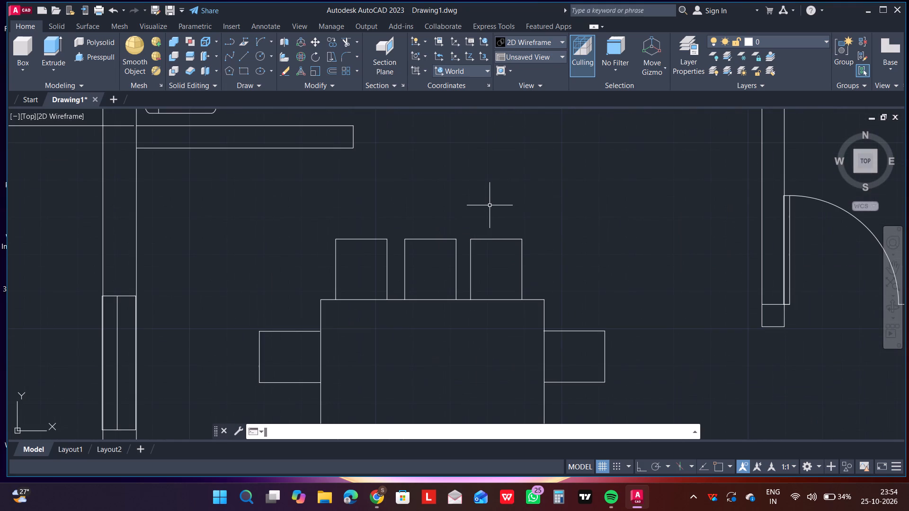
key("Return")
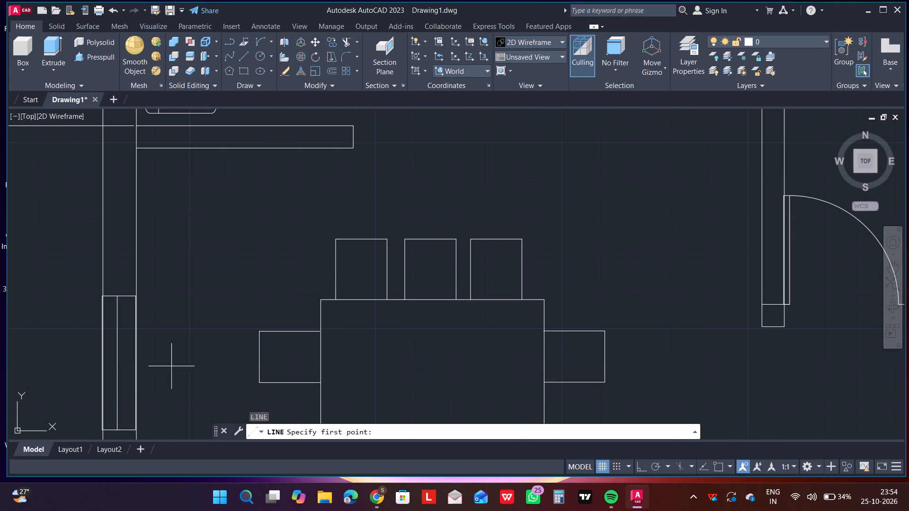
left_click(336, 255)
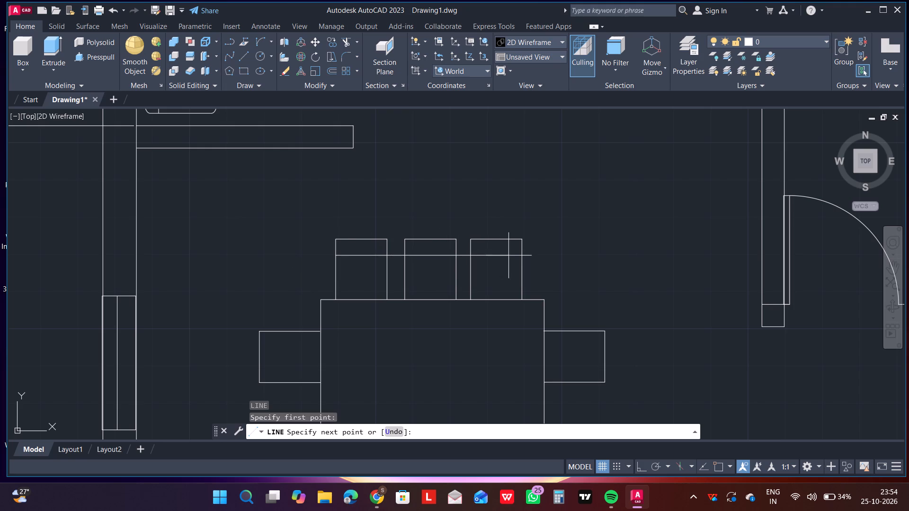
key("F8")
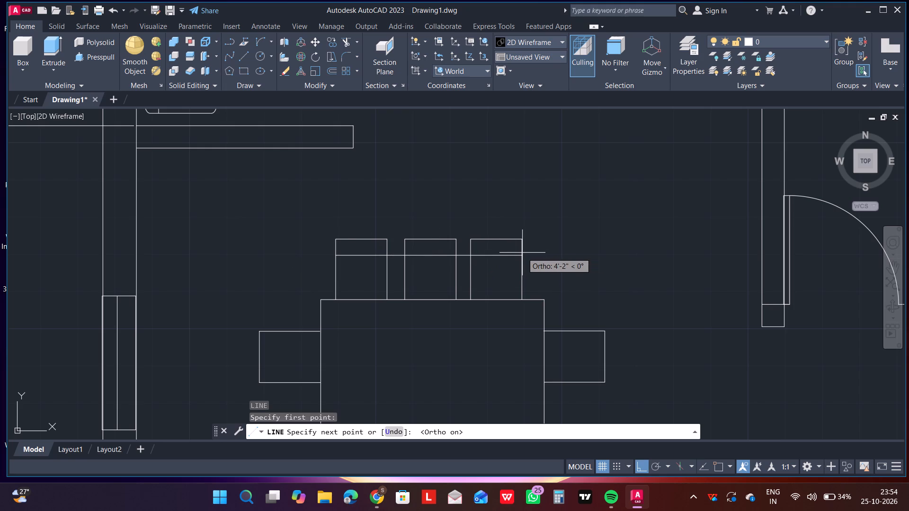
left_click(522, 253)
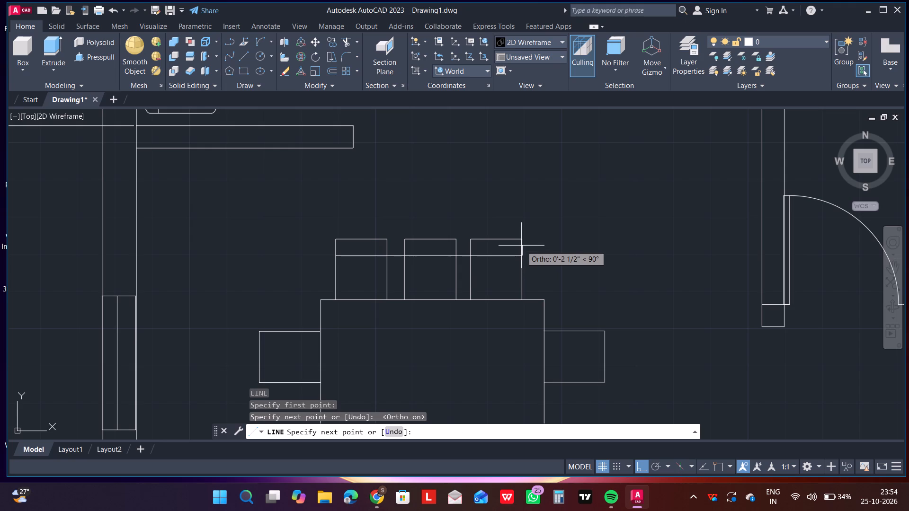
left_click(521, 248)
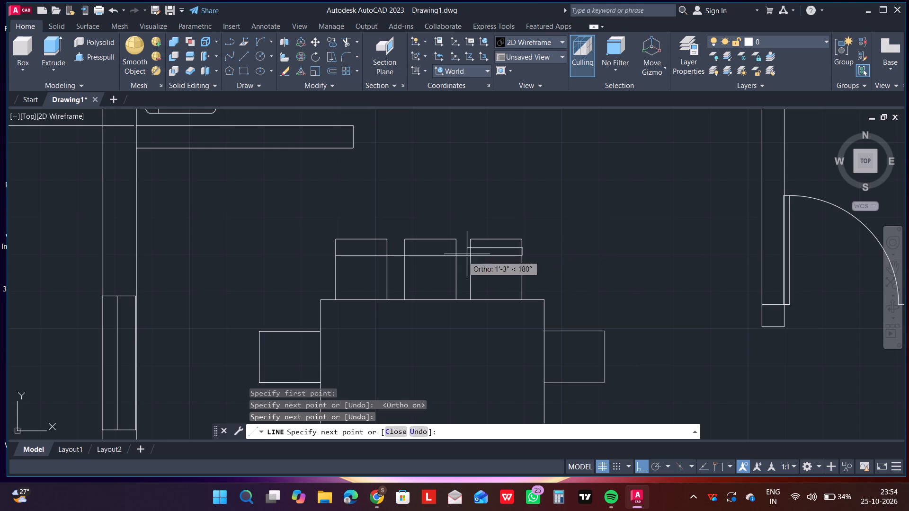
left_click(335, 257)
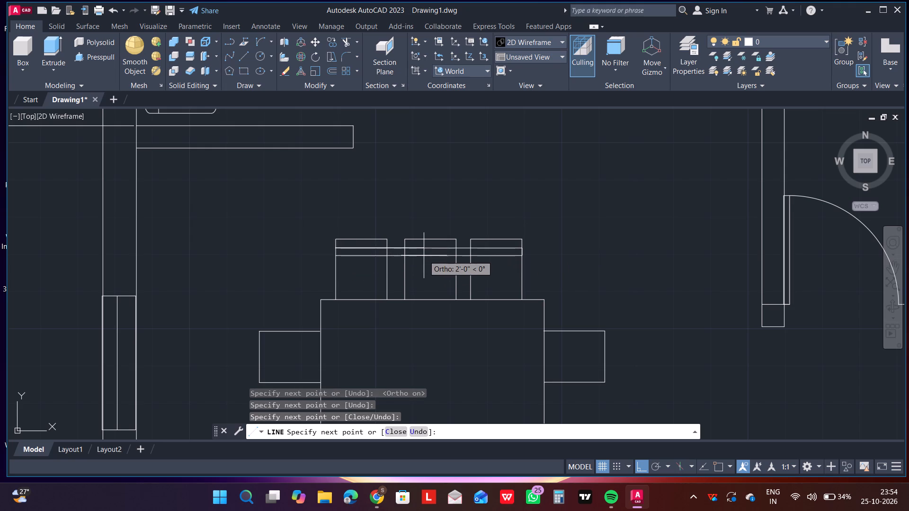
key("Escape")
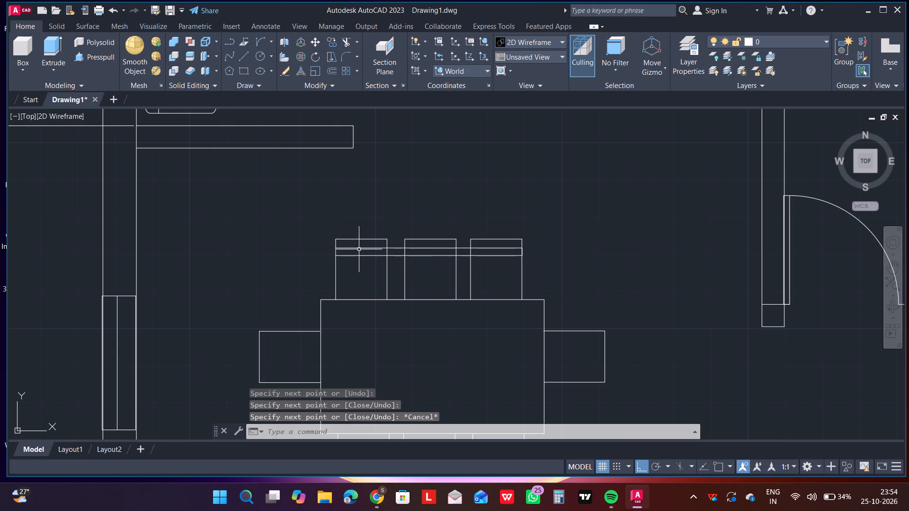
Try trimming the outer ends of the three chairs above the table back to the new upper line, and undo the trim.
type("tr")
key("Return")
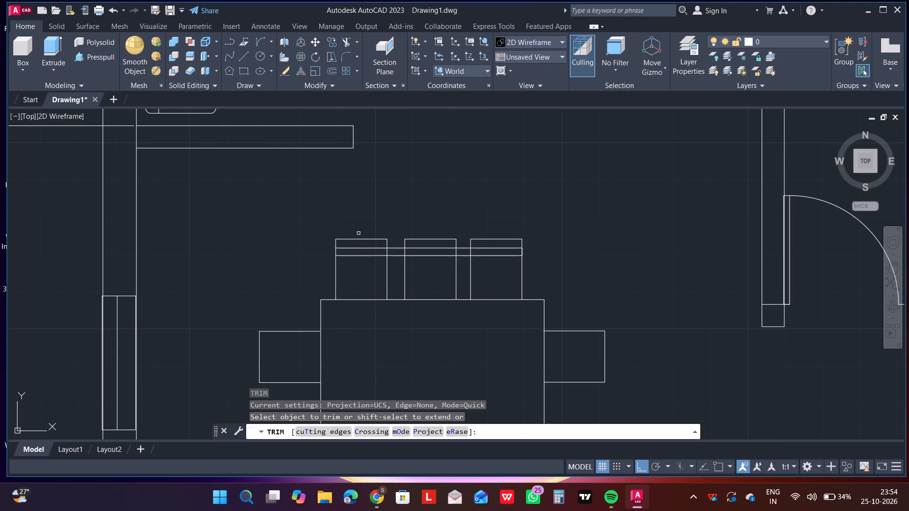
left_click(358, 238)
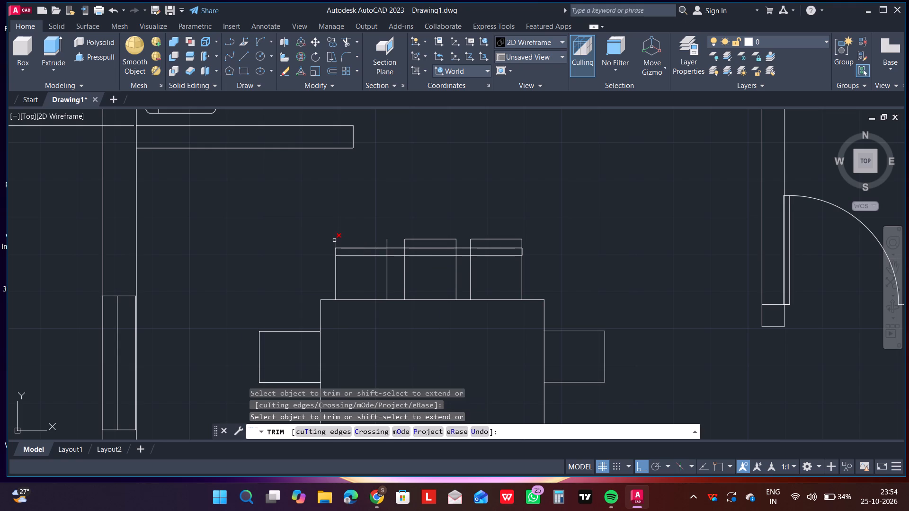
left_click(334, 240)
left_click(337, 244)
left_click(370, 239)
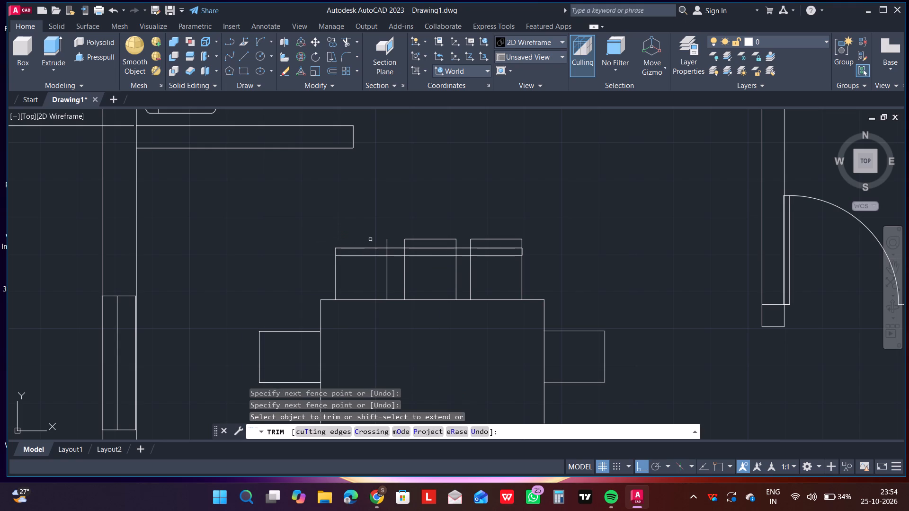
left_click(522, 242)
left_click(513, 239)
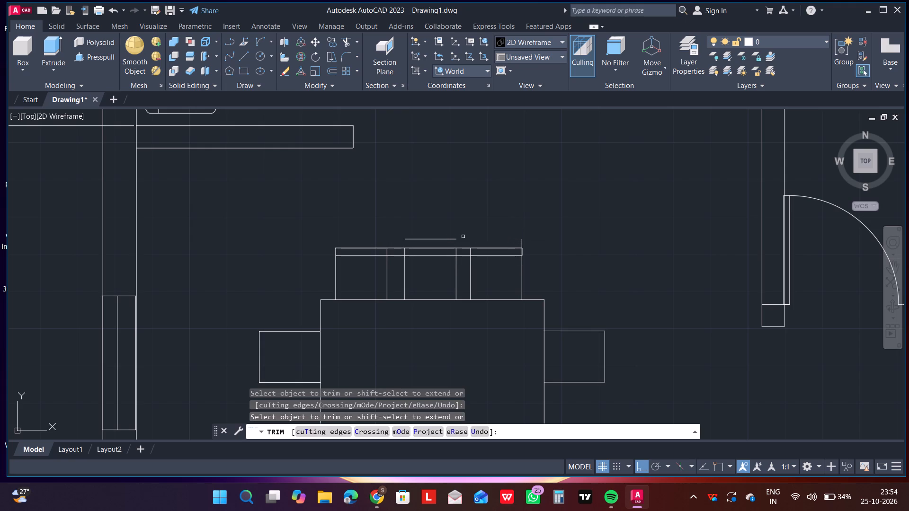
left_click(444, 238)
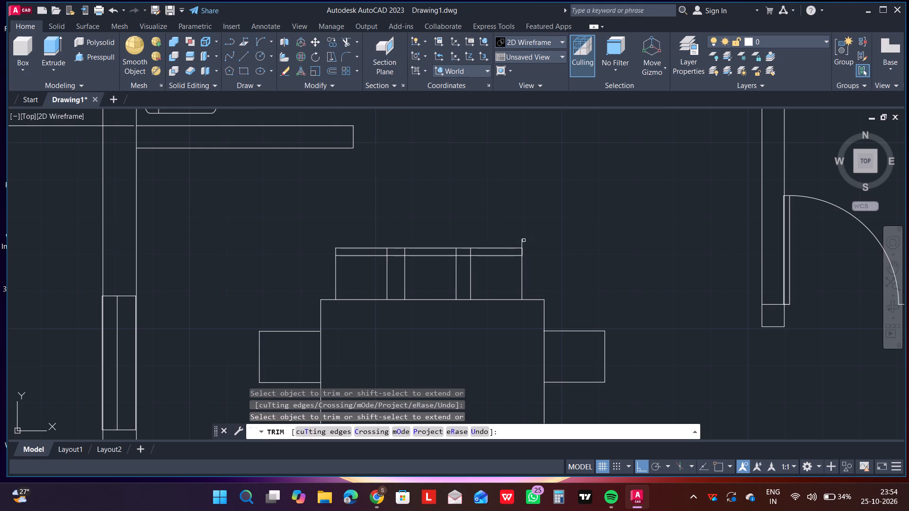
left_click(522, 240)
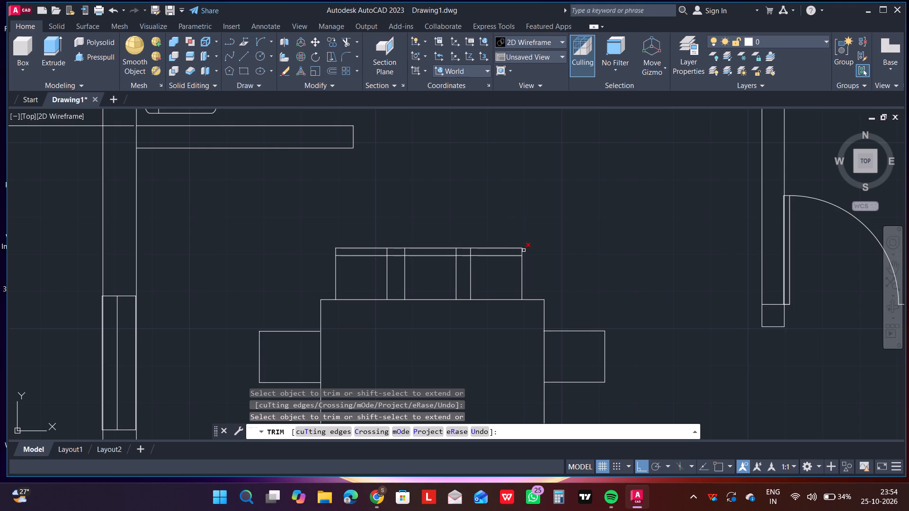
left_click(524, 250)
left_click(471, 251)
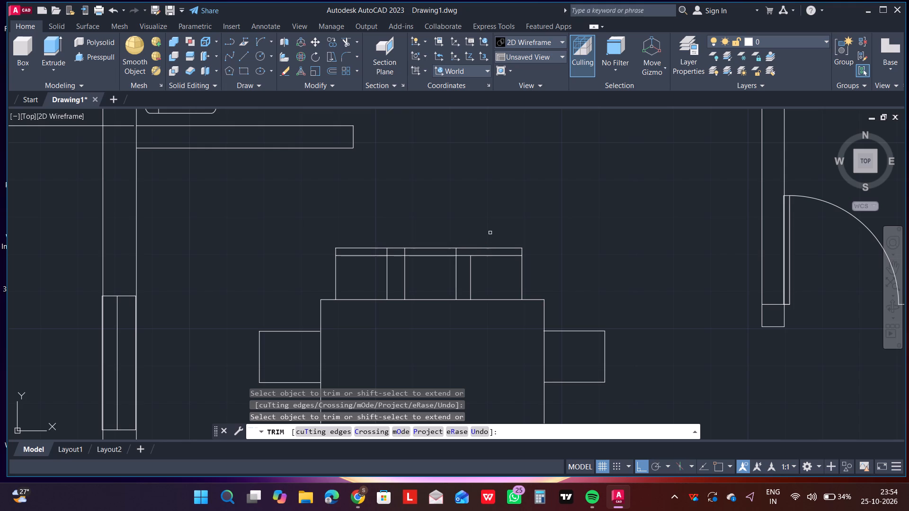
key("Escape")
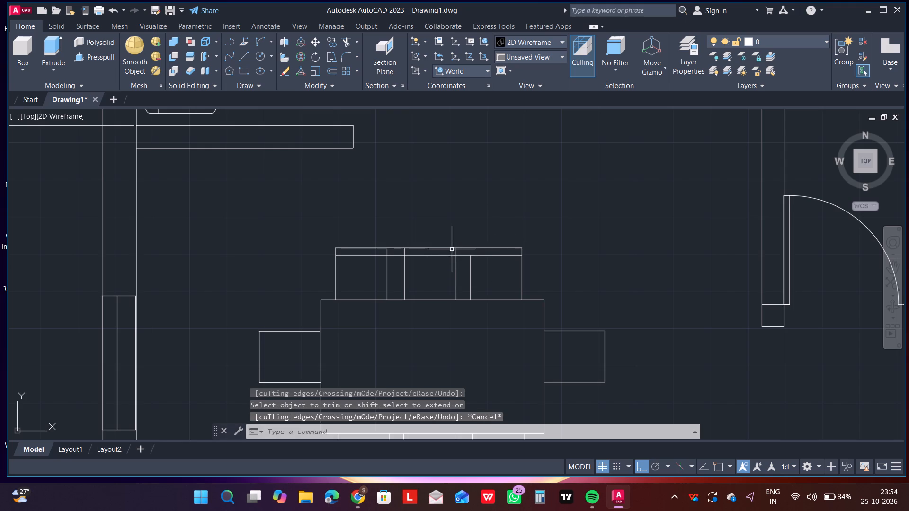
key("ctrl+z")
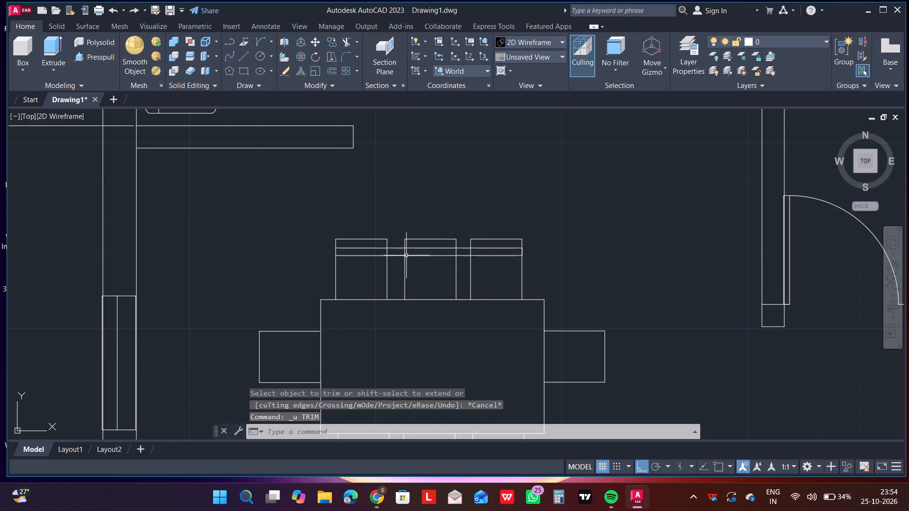
Trim the sides and outer edges of the three chairs above the table that extend beyond the upper new line.
key("t")
key("r")
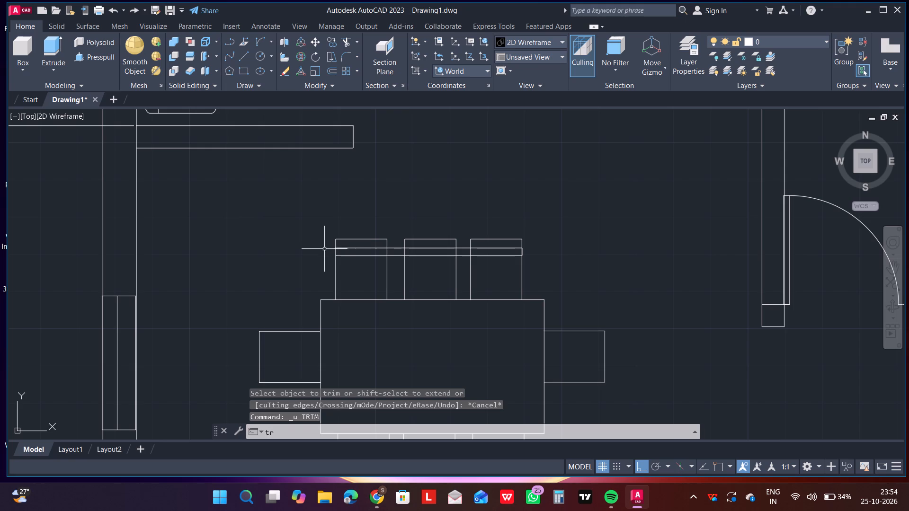
key("Return")
left_click(325, 240)
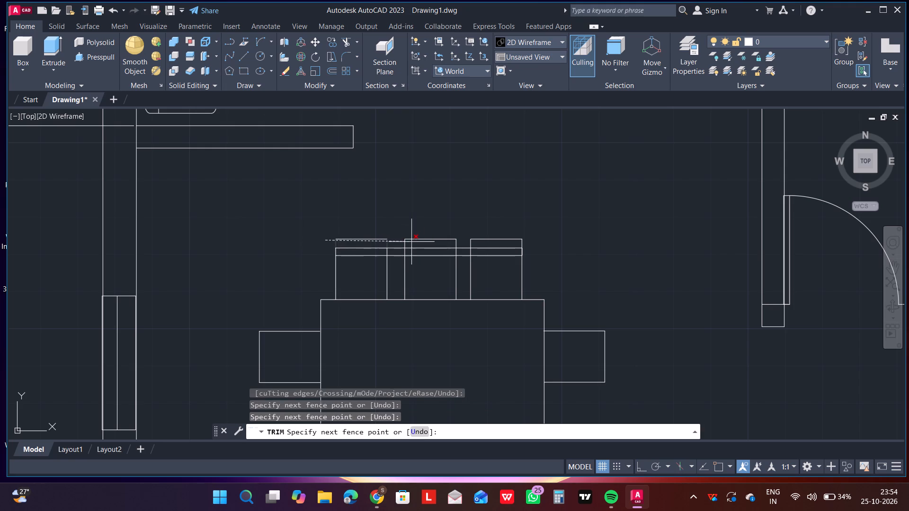
left_click(526, 243)
left_click(504, 242)
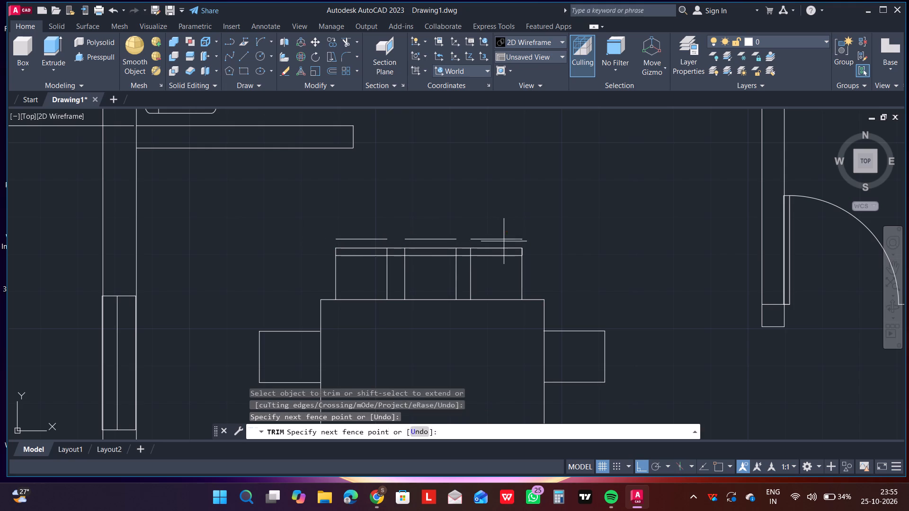
left_click(504, 238)
left_click(442, 238)
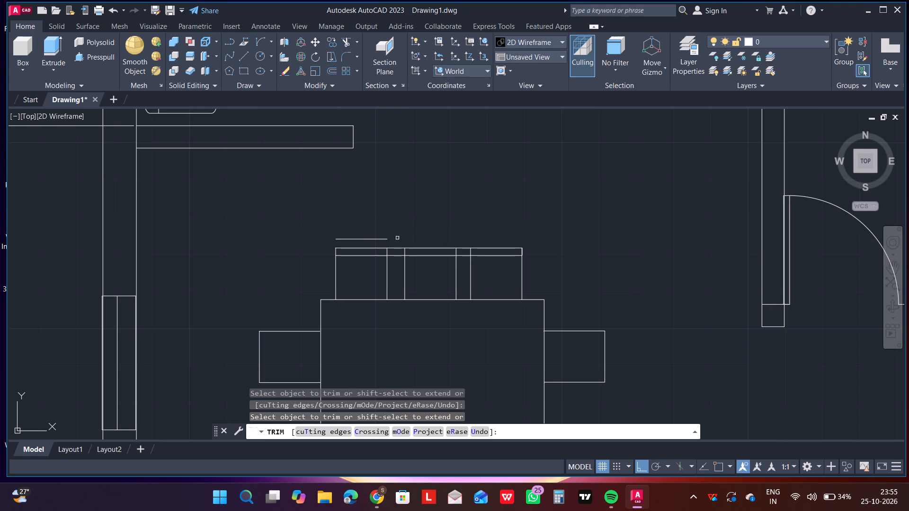
left_click(350, 239)
Trim both new lines out of the two gaps between the three upper chairs, leaving a separate backrest strip on each.
left_click_drag(397, 267, 397, 258)
left_click(395, 235)
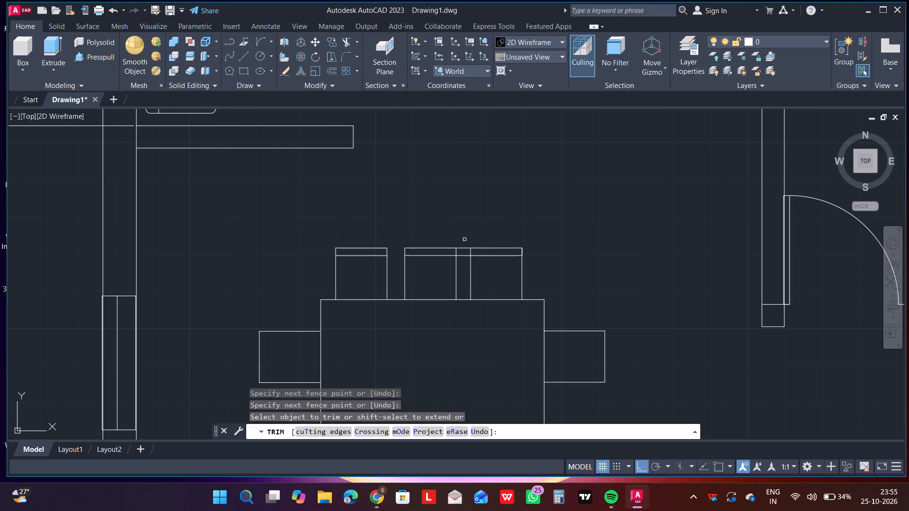
left_click(464, 239)
left_click(465, 258)
scroll(479, 208, "down", 2)
key("Escape")
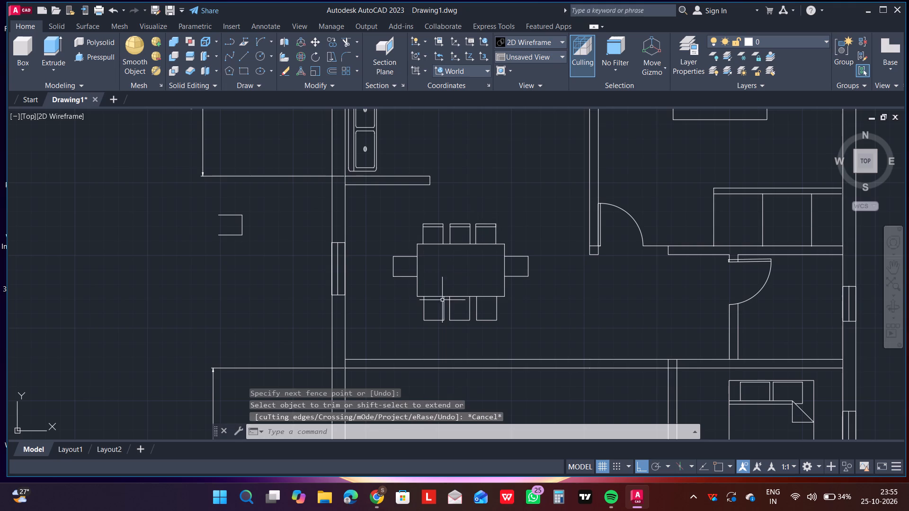
Draw two parallel horizontal lines about 4'-2" long and 2" apart across the three chairs below the dining table, joined at the right end.
scroll(413, 308, "up", 2)
scroll(418, 318, "down", 2)
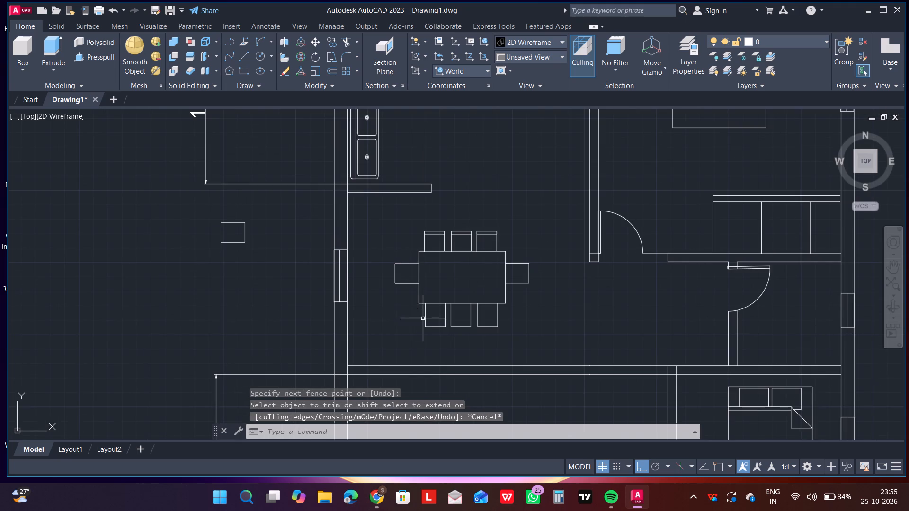
scroll(420, 353, "up", 2)
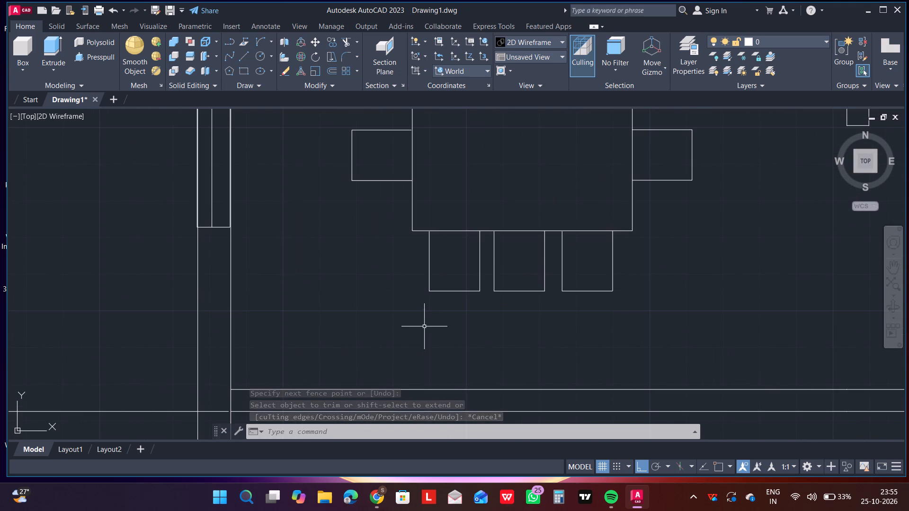
key("l")
key("Return")
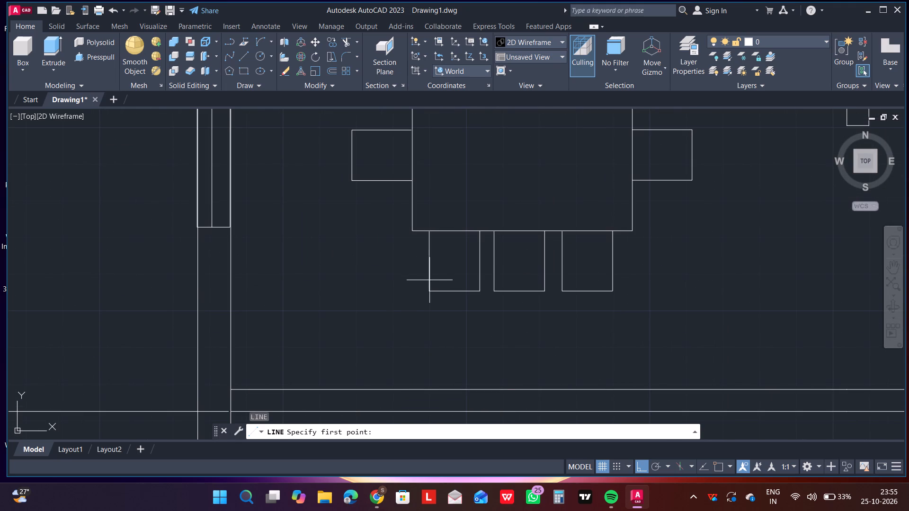
left_click(428, 281)
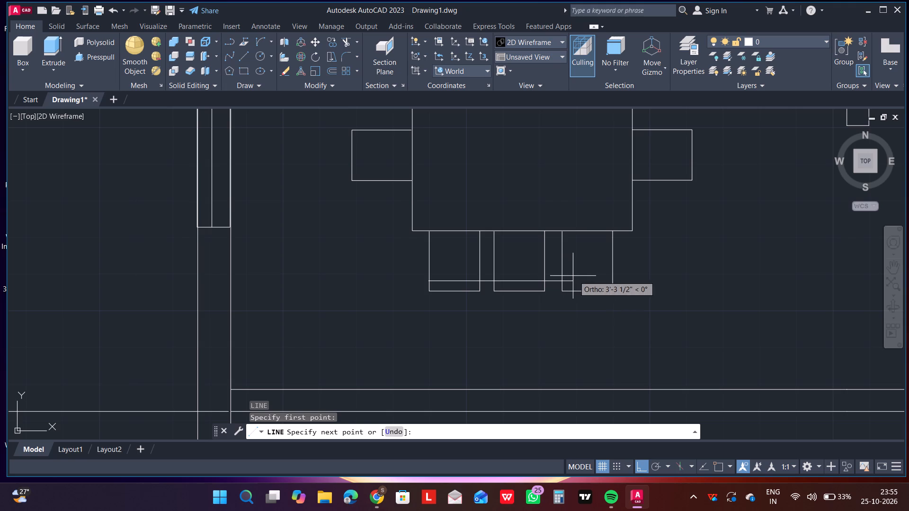
left_click(613, 274)
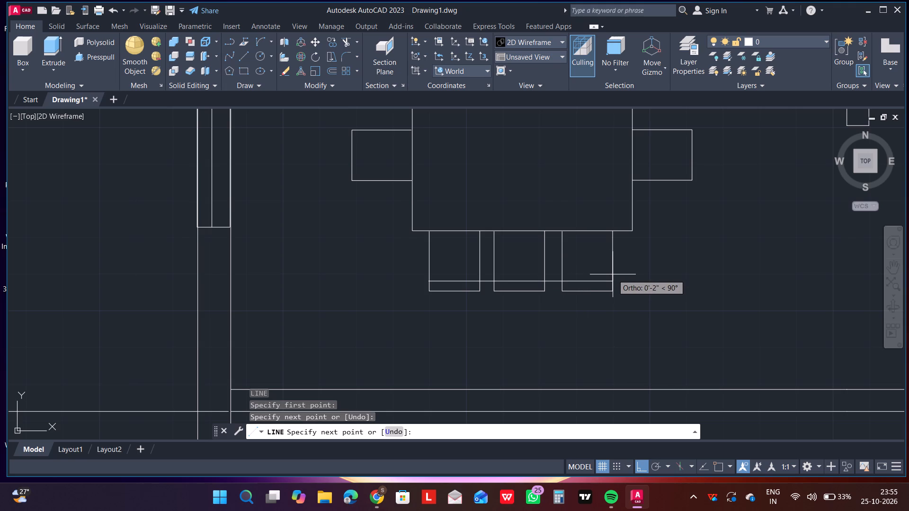
left_click(611, 272)
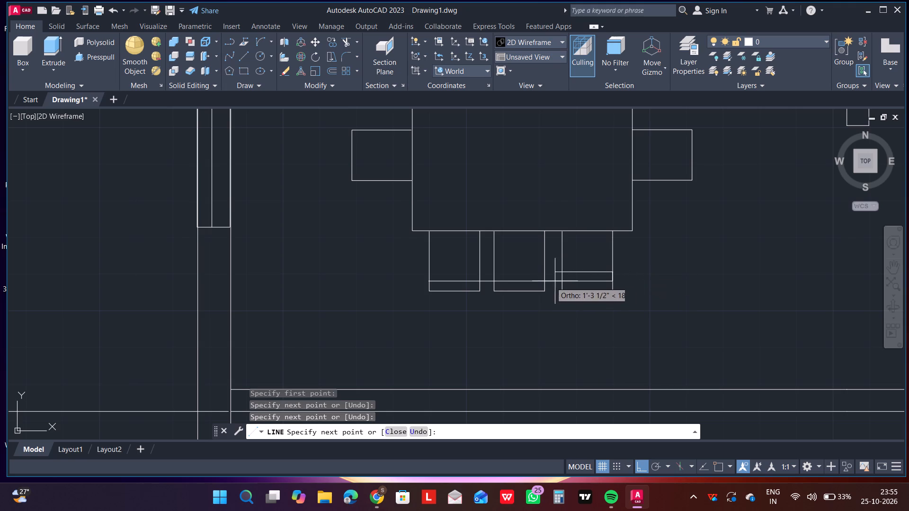
left_click(429, 281)
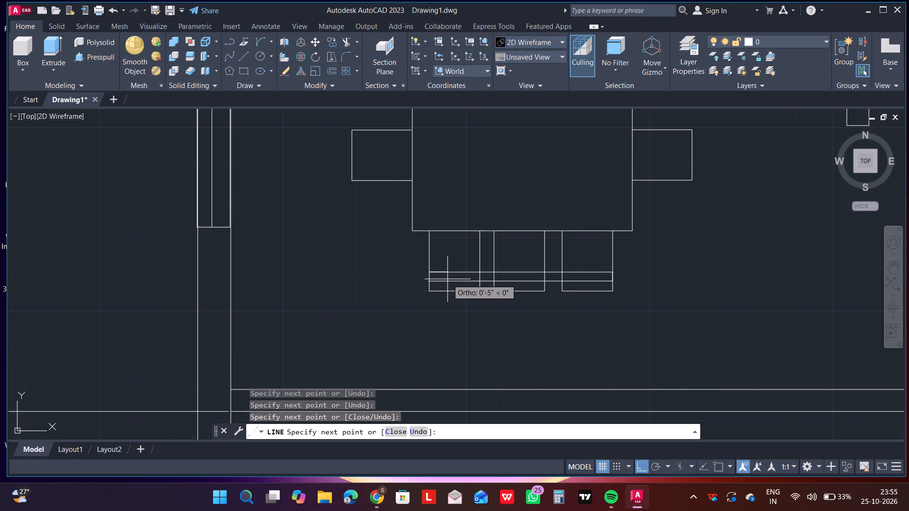
key("Escape")
Trim the outer edges and side ends of the three chairs below the table that extend past the lower new line.
key("t")
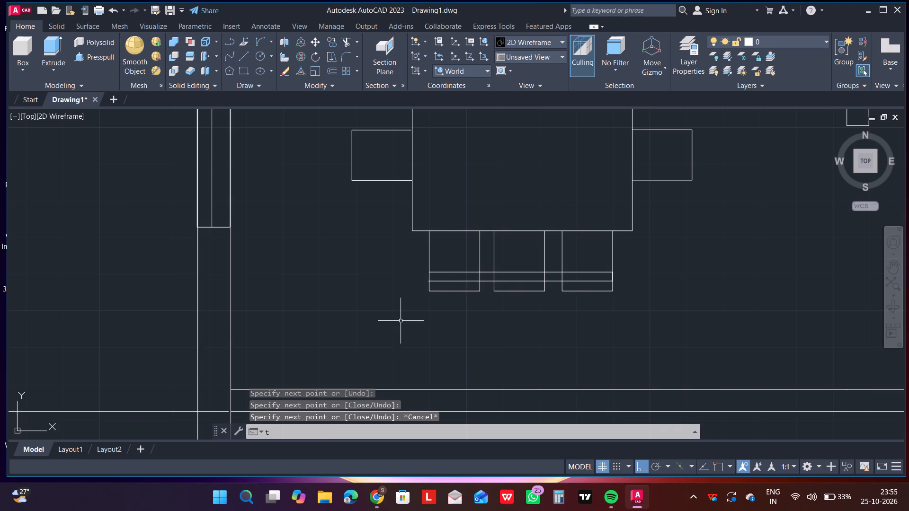
key("r")
key("Return")
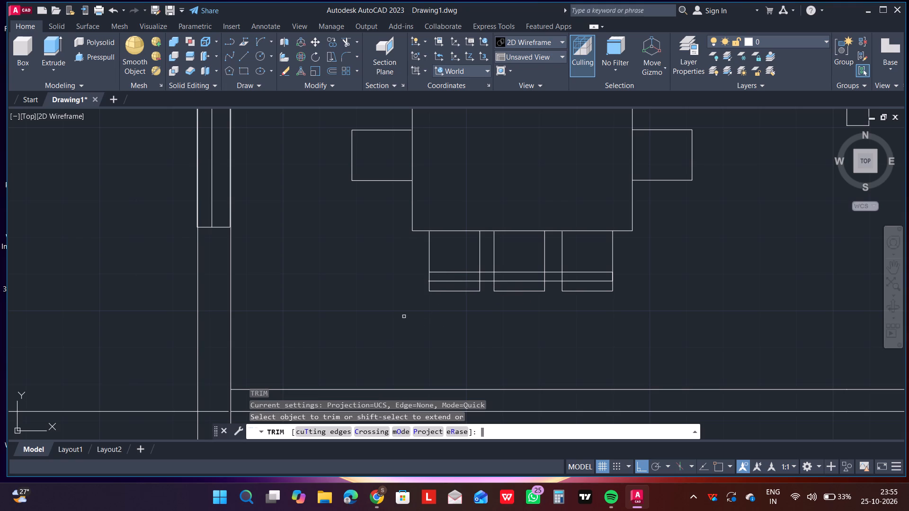
left_click(429, 291)
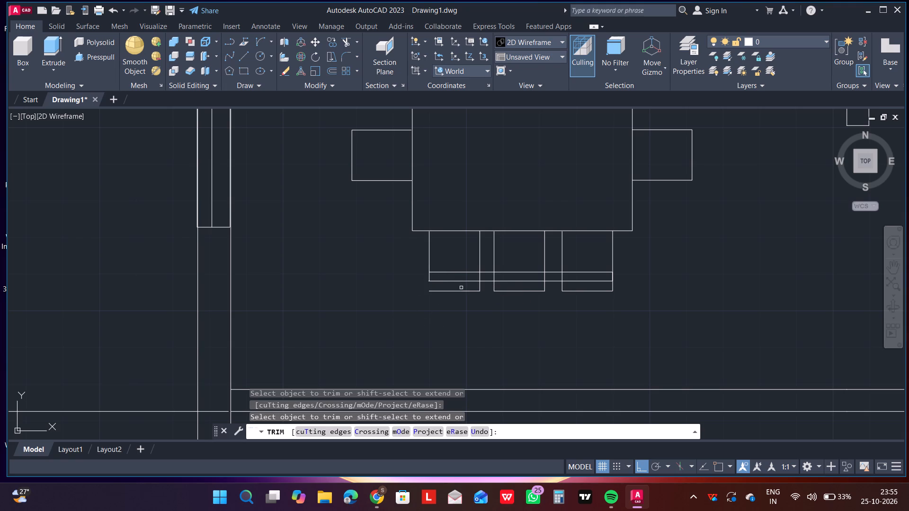
left_click_drag(444, 289, 452, 290)
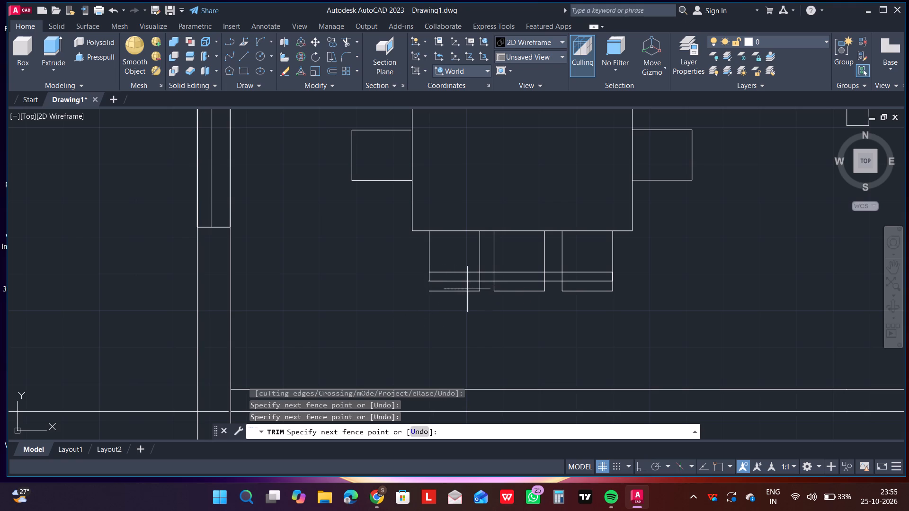
left_click(613, 296)
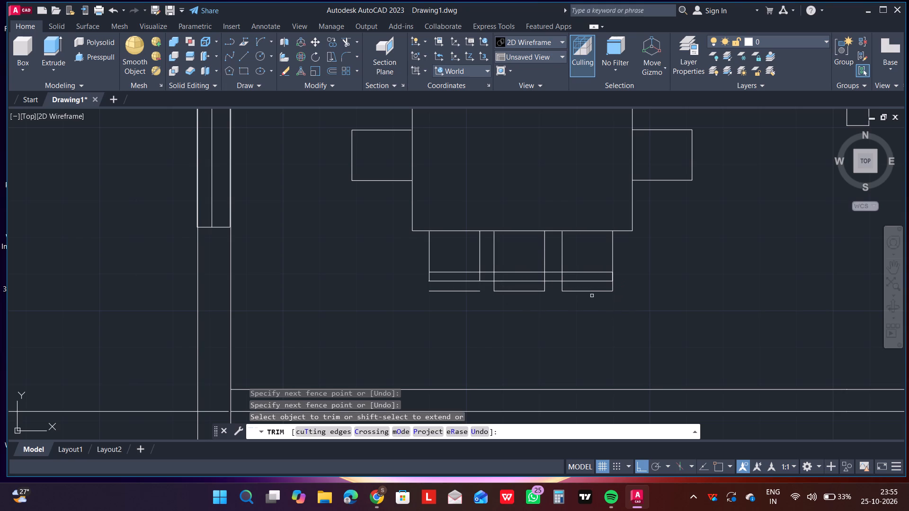
left_click(592, 292)
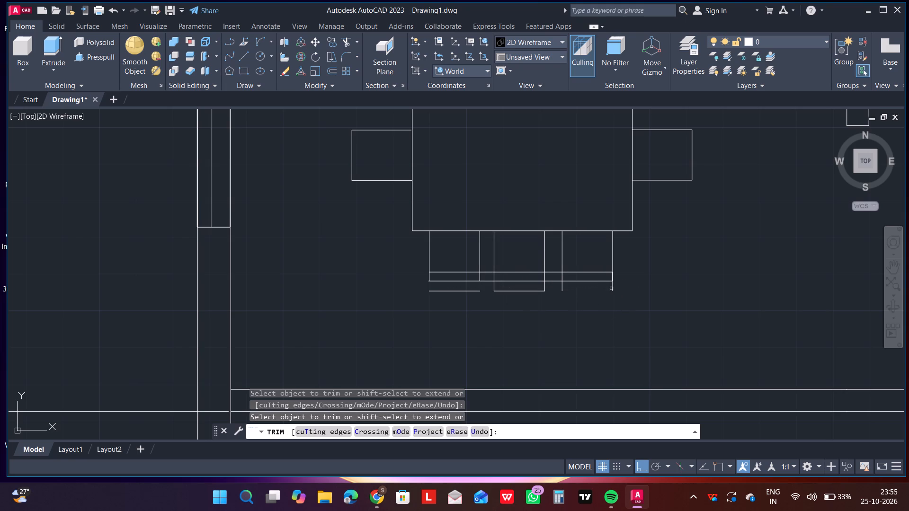
left_click(613, 289)
key("ctrl+z")
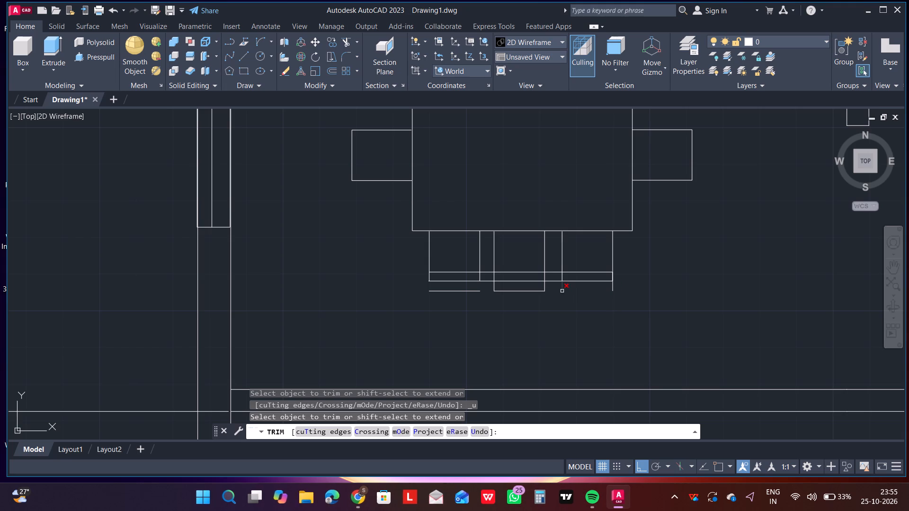
left_click(562, 291)
left_click(526, 292)
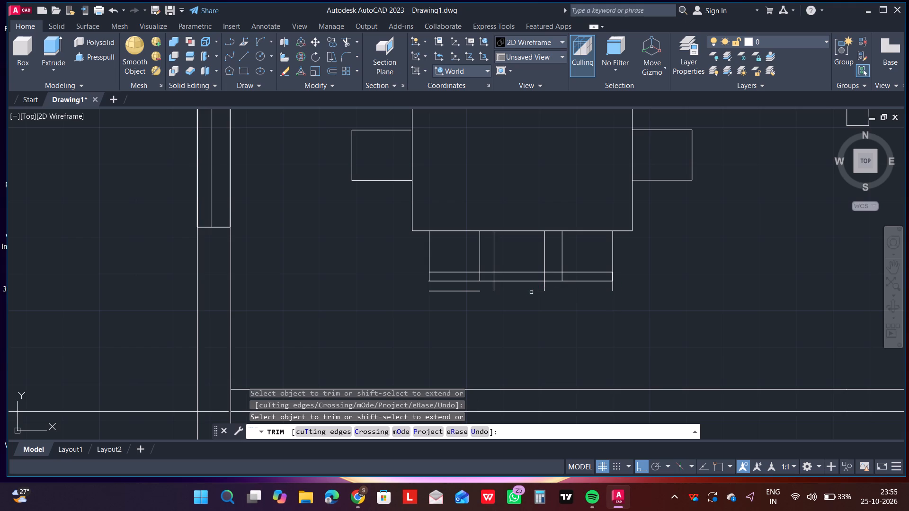
left_click(544, 291)
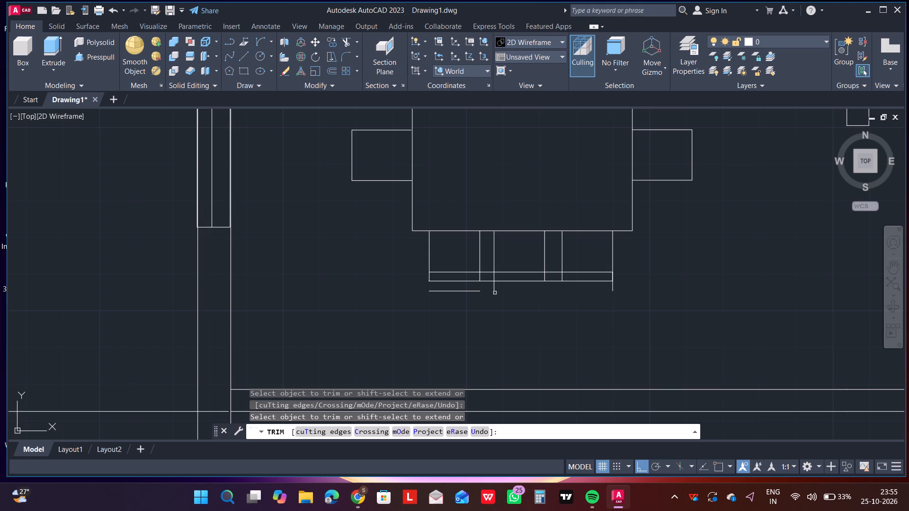
left_click(494, 292)
left_click(474, 292)
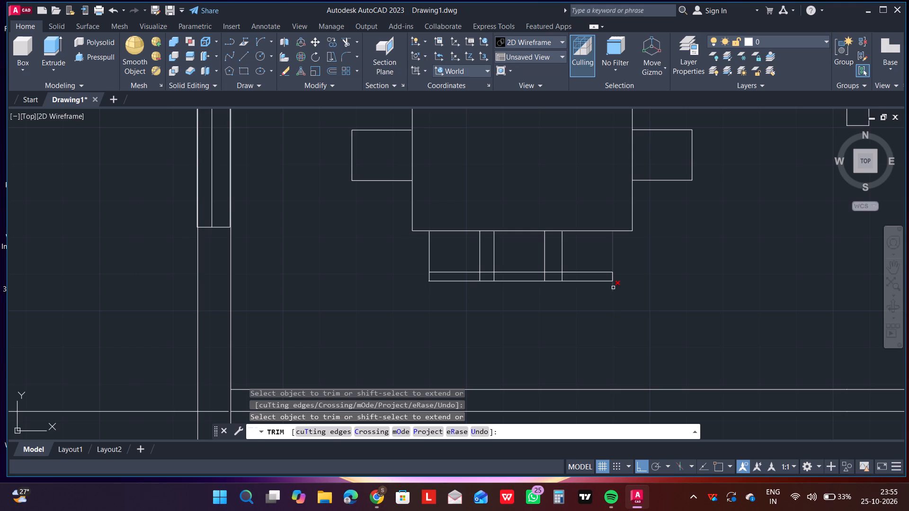
Trim both new lines out of the two gaps between the lower chairs, and trim the overhanging right side of the rightmost chair.
left_click(550, 299)
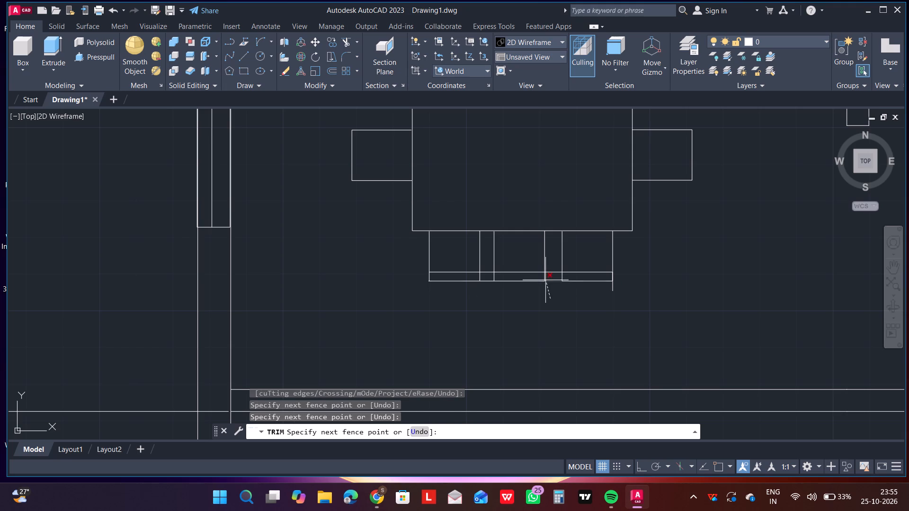
left_click(548, 268)
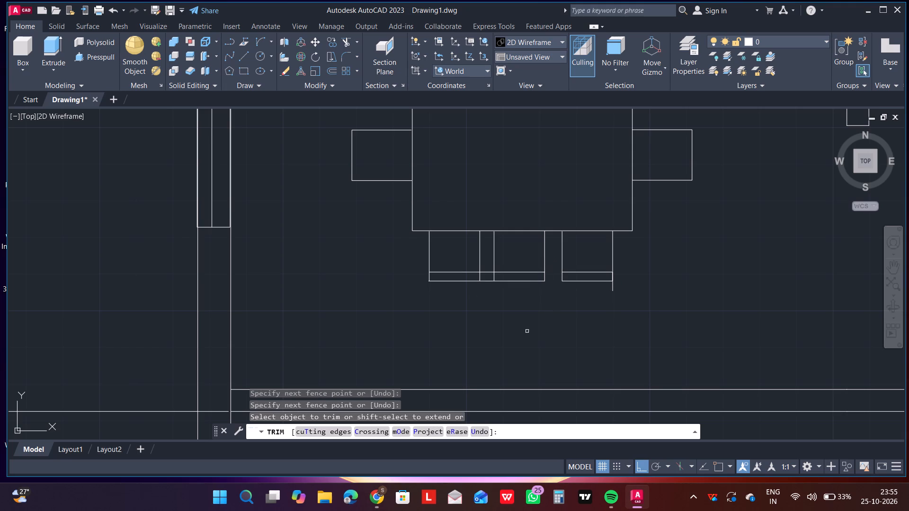
left_click(491, 312)
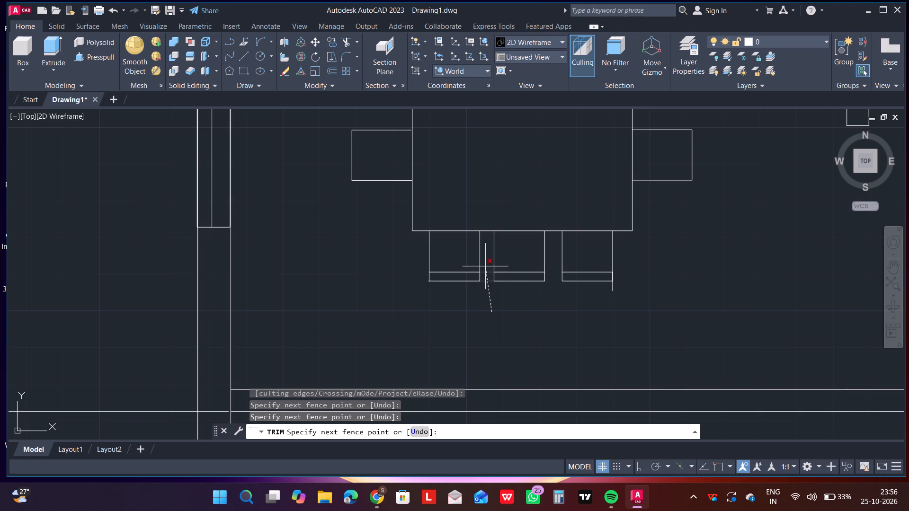
left_click(485, 266)
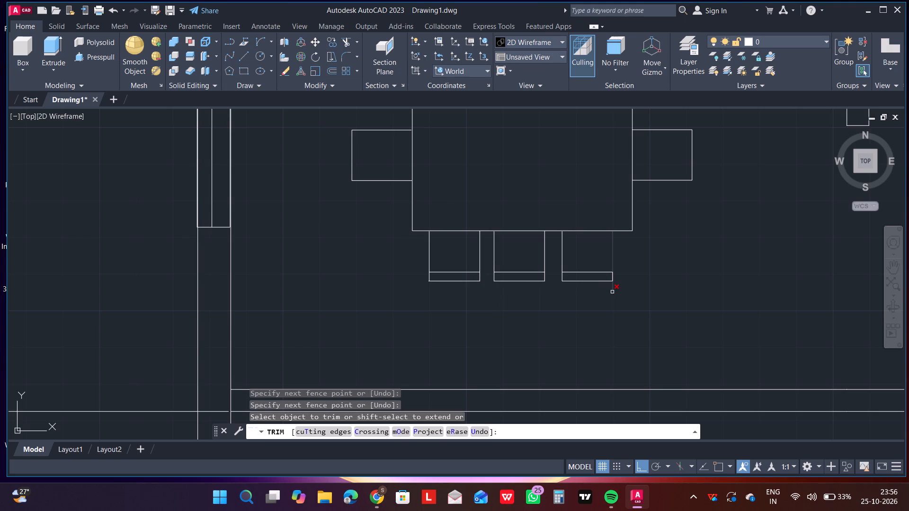
left_click(612, 292)
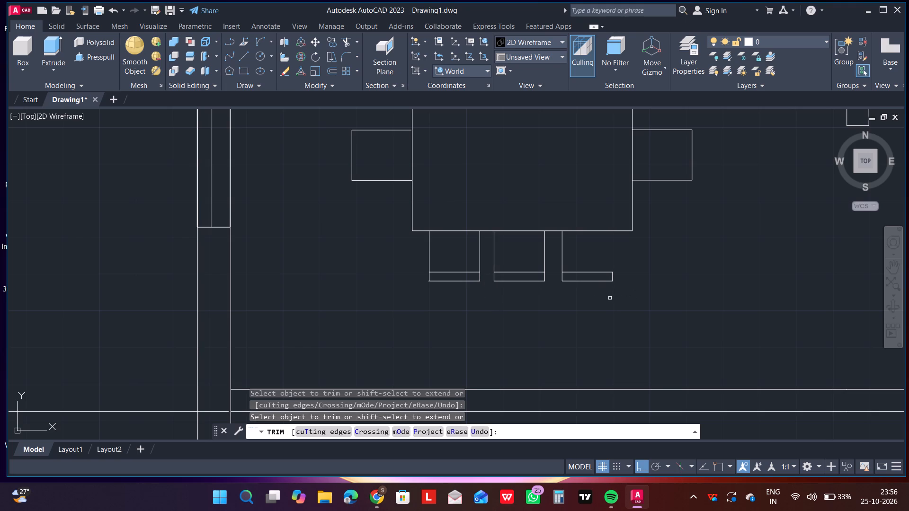
key("l")
key("Return")
key("Escape")
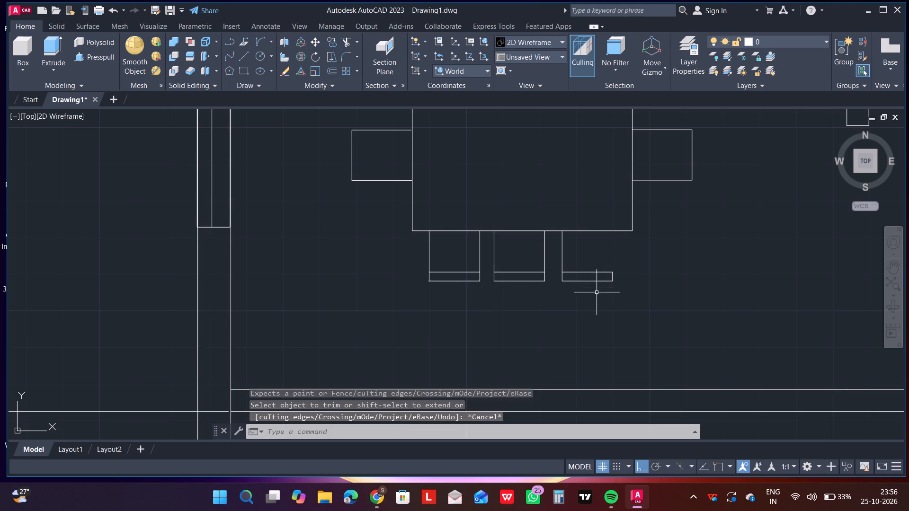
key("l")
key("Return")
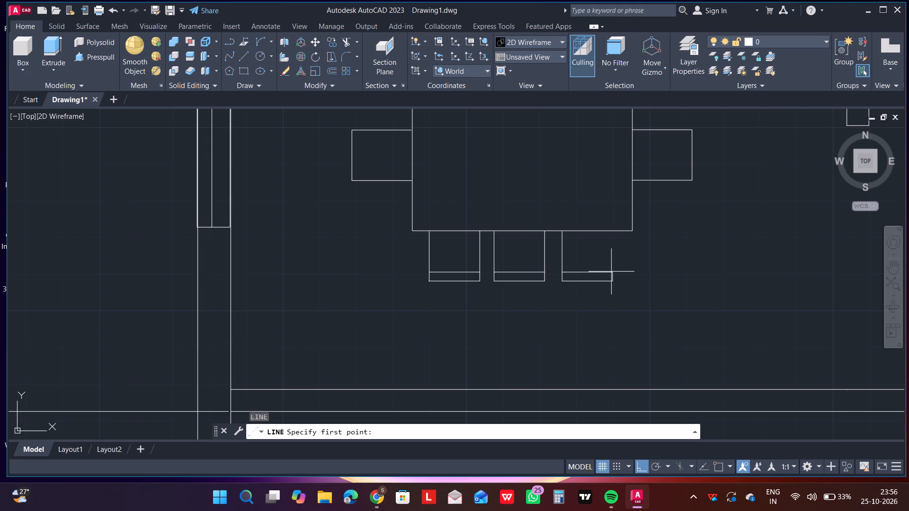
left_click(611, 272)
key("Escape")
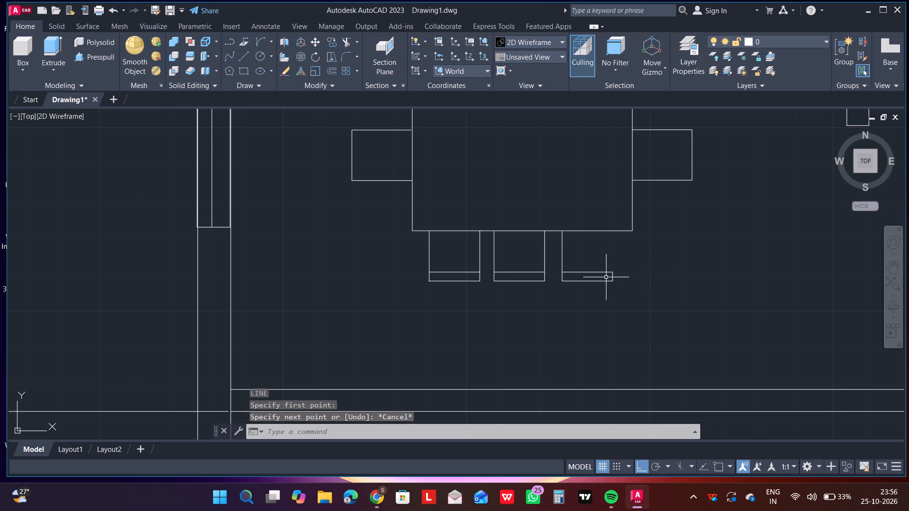
Redraw the right side of the rightmost lower chair as a vertical line about 11" long, from its backrest strip's corner to the table edge.
key("l")
key("Return")
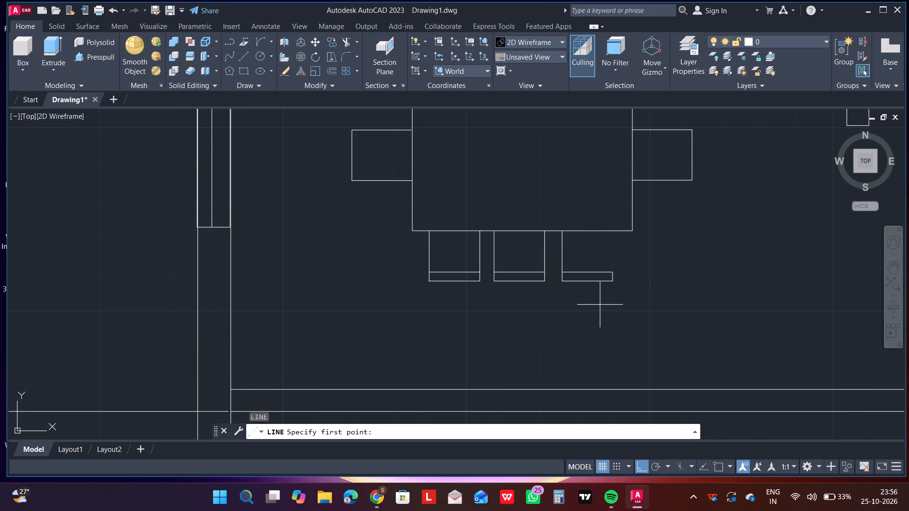
key("F3")
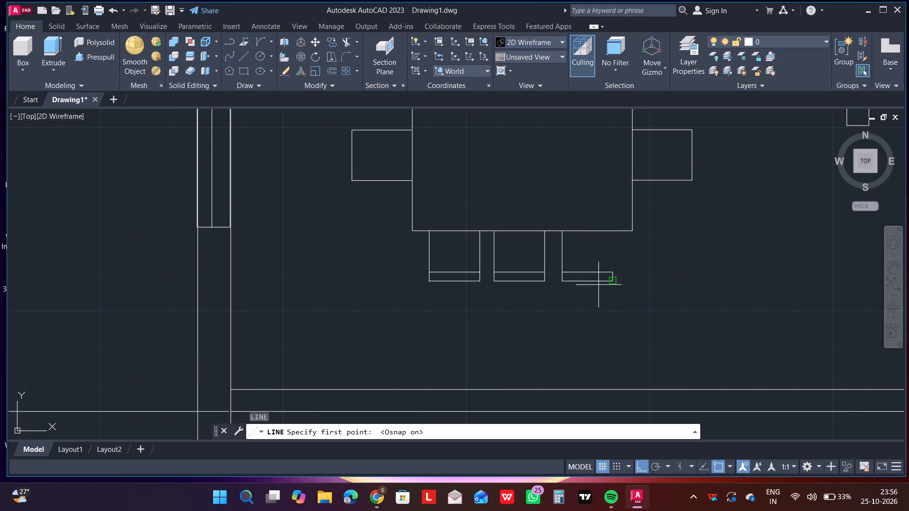
left_click_drag(612, 273, 607, 263)
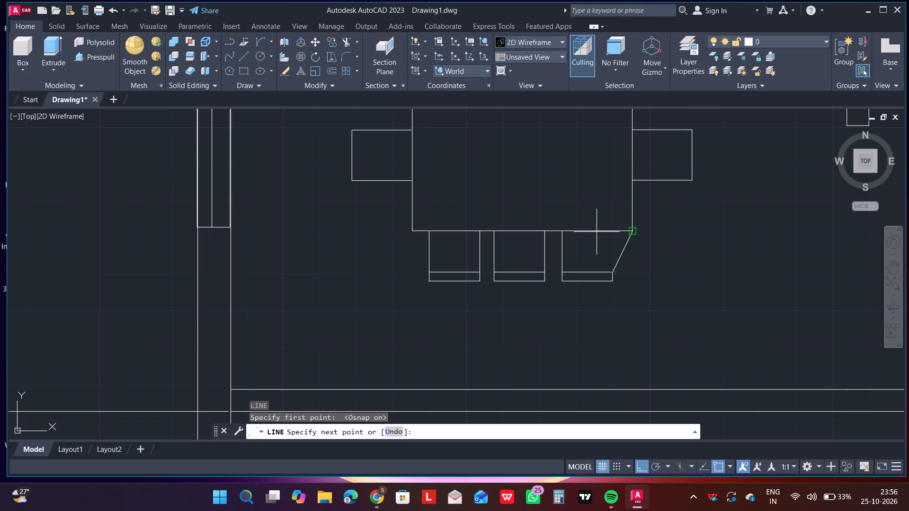
key("F3")
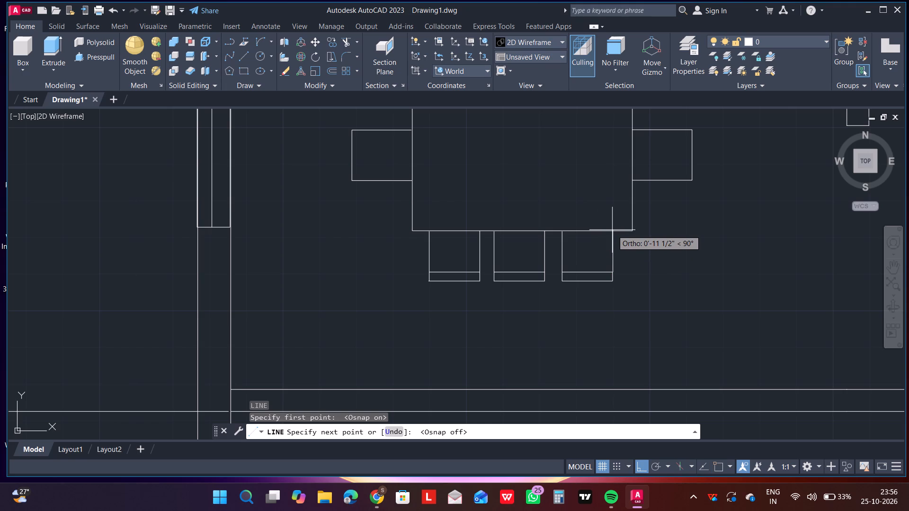
left_click(612, 232)
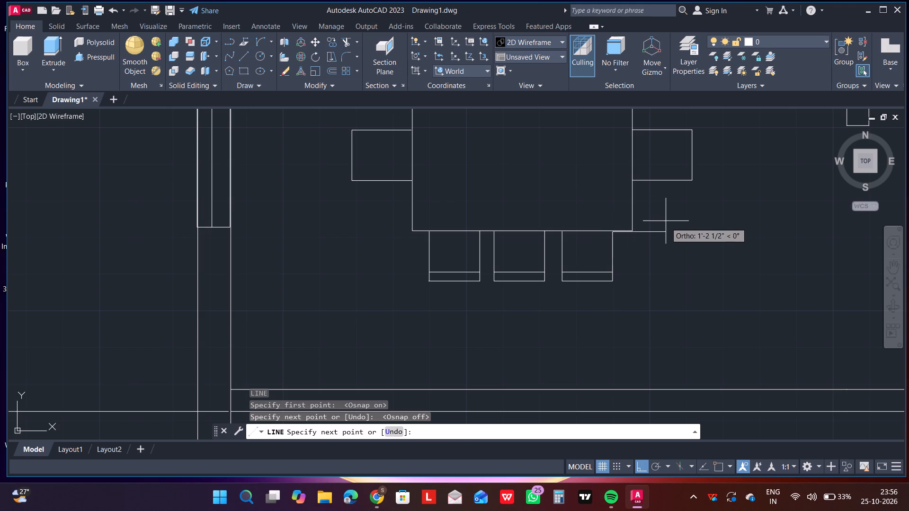
key("Escape")
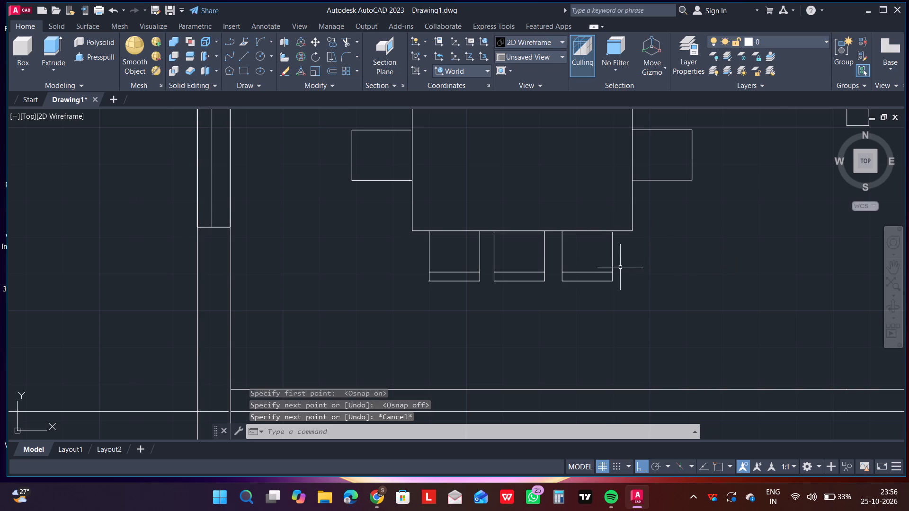
Draw a vertical backrest line about 1'-0" long across the chair at the table's right end, just inside its outer edge.
scroll(631, 269, "down", 2)
scroll(643, 259, "up", 1)
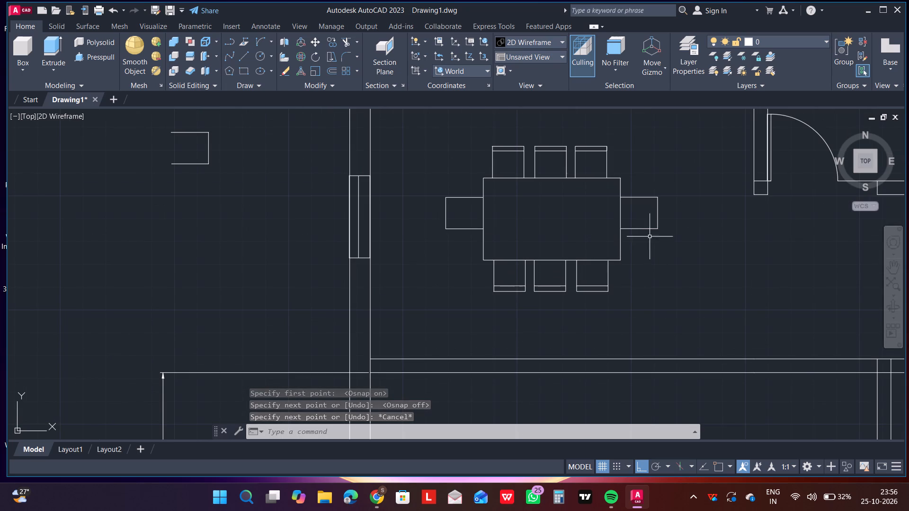
key("l")
key("Return")
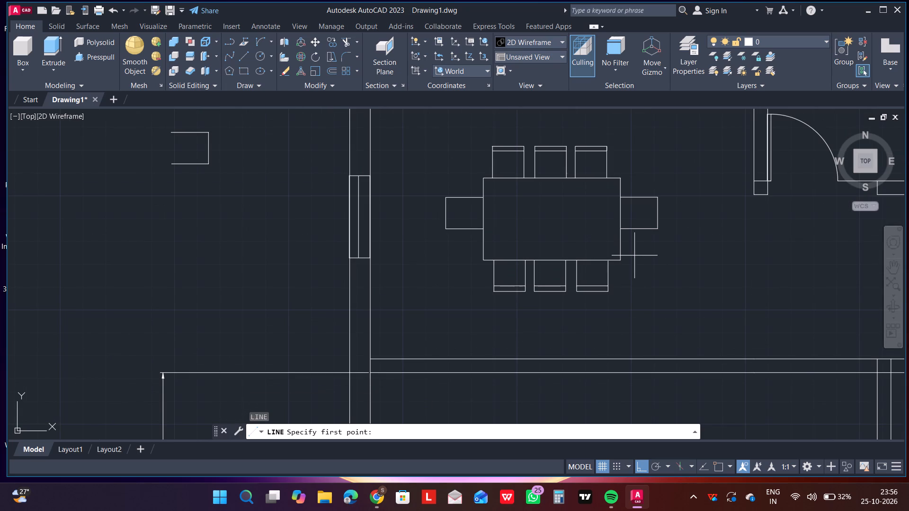
scroll(596, 265, "up", 1)
scroll(681, 219, "down", 1)
scroll(703, 172, "up", 2)
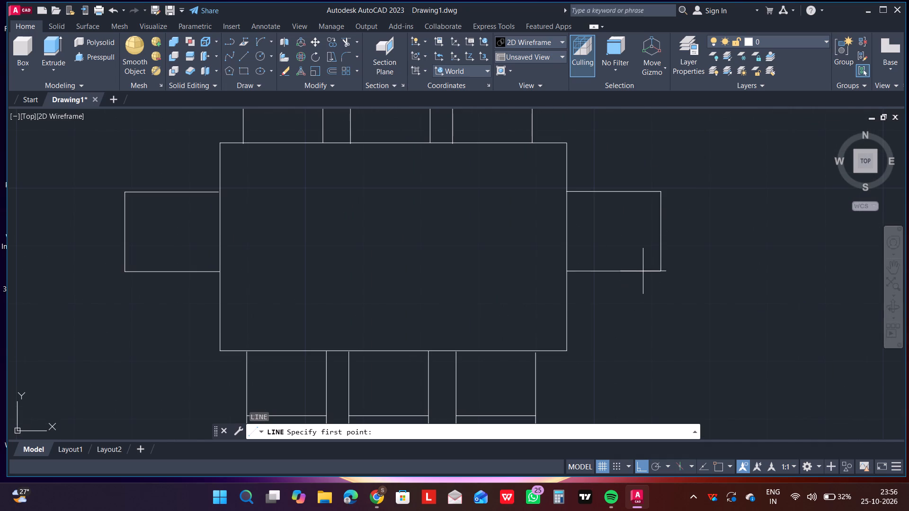
left_click_drag(644, 272, 642, 258)
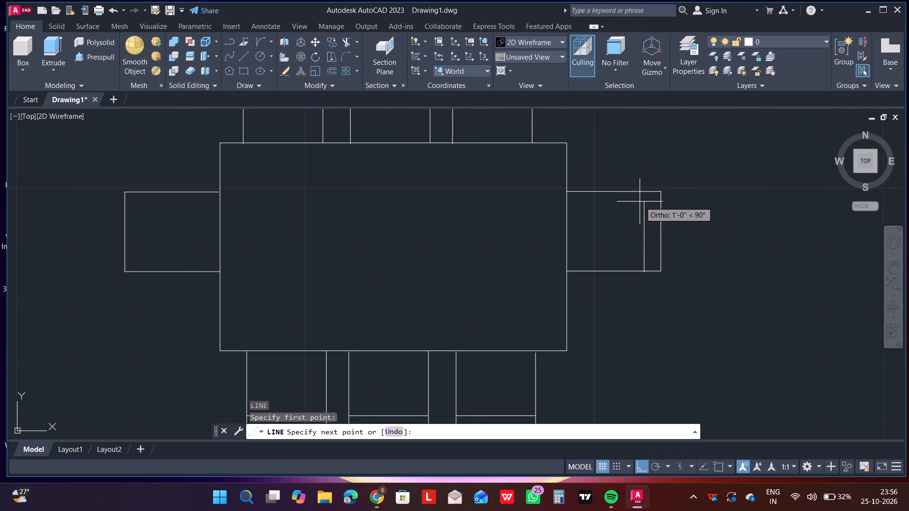
left_click(641, 194)
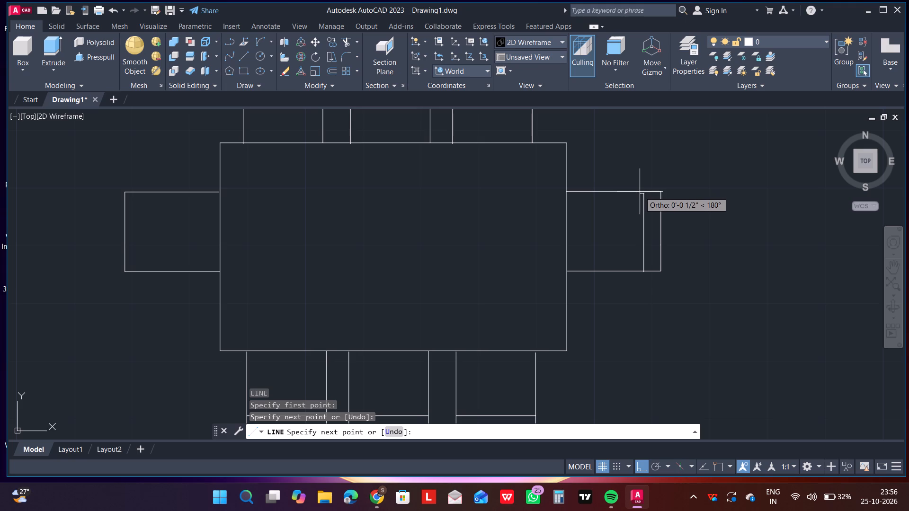
key("Escape")
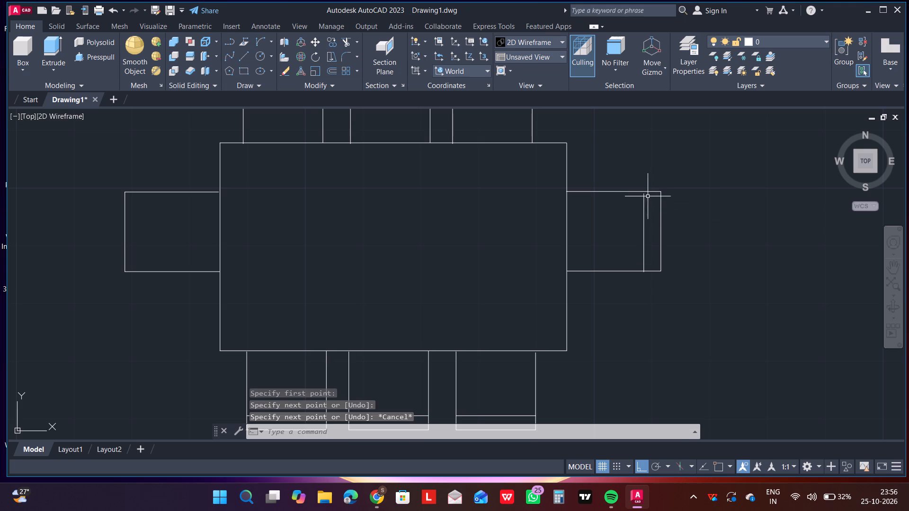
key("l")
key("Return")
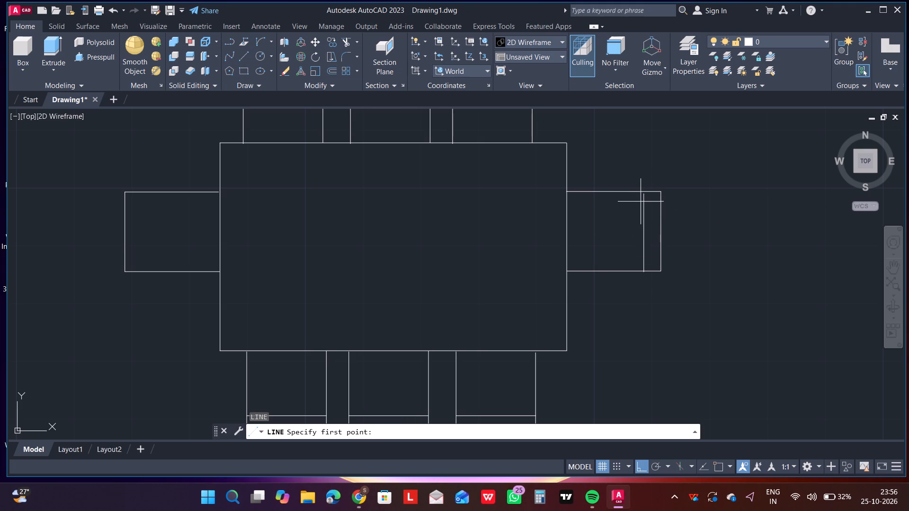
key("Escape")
Start another line for the backrest of the chair at the table's right end.
key("l")
key("Return")
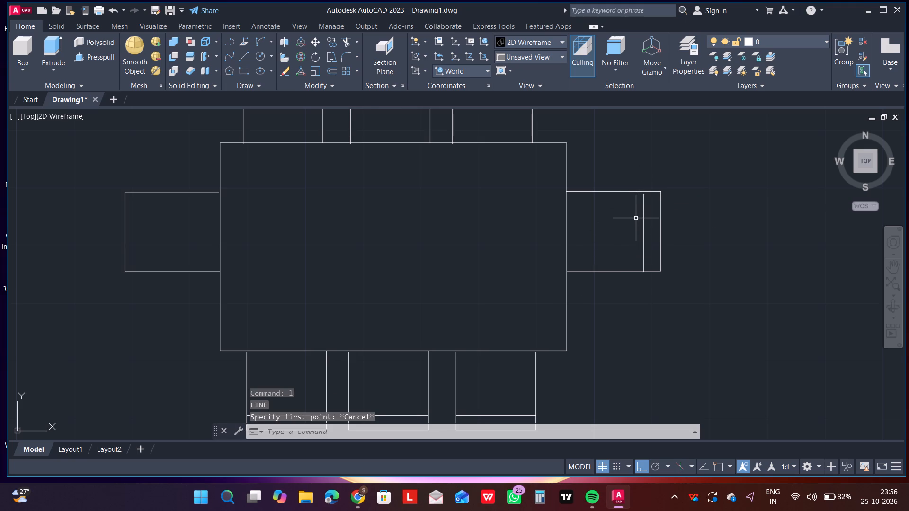
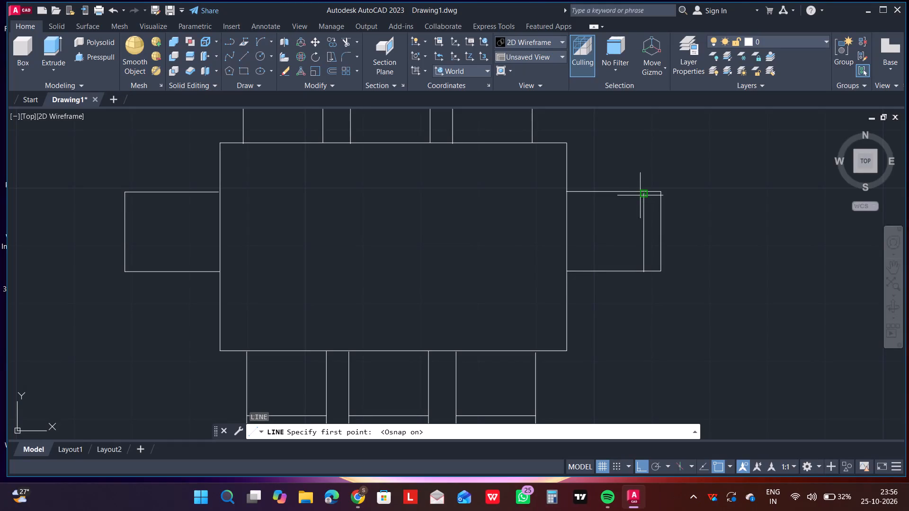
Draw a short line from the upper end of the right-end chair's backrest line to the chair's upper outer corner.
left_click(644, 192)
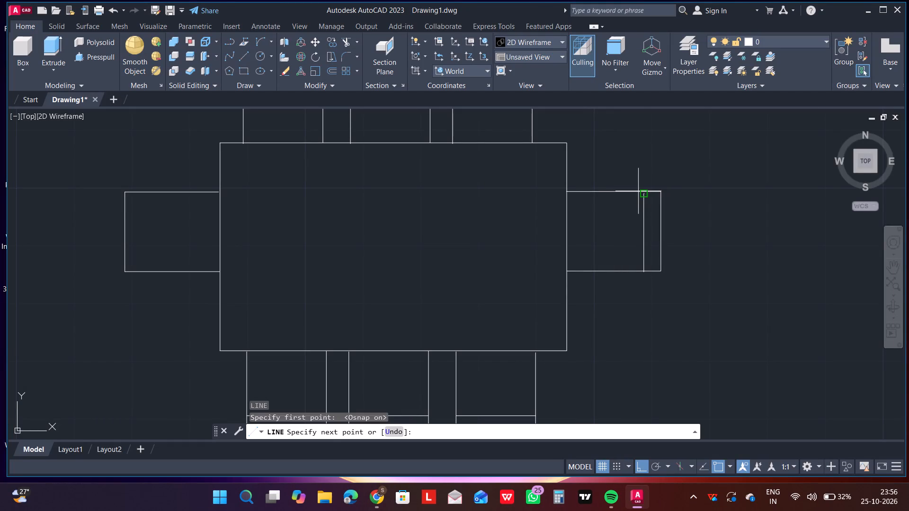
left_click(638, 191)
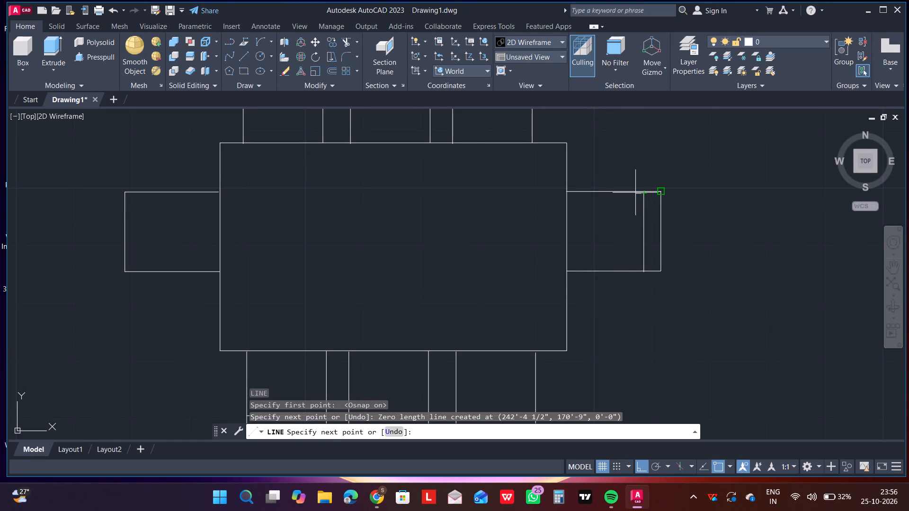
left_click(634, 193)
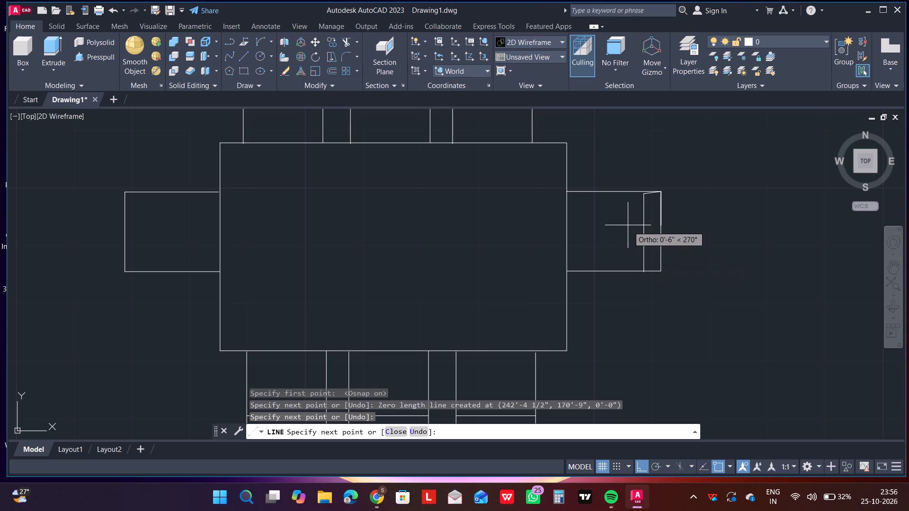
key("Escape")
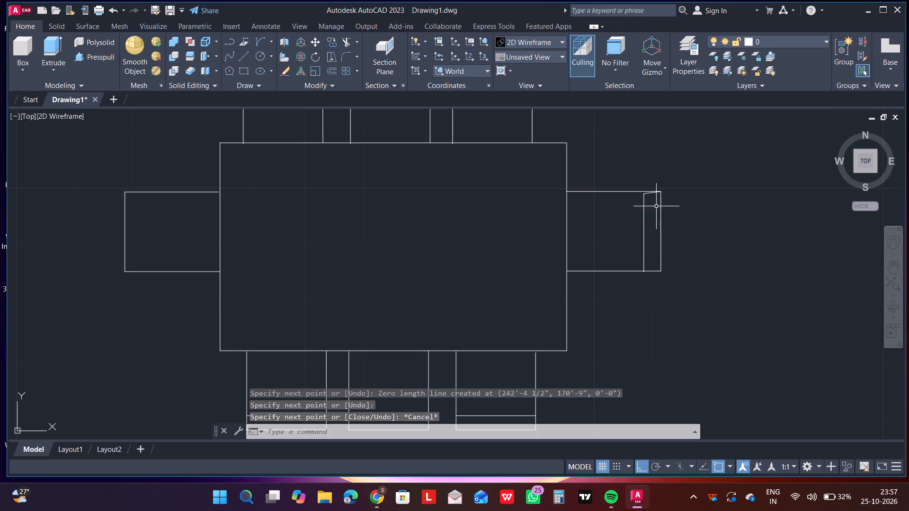
Extend the right-end chair's inner backrest line up to the chair's upper edge.
key("e")
key("x")
key("Return")
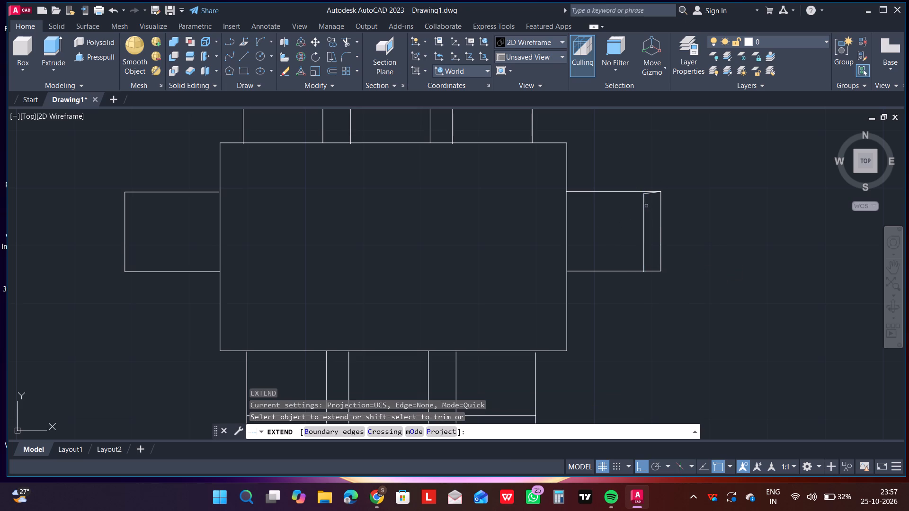
left_click(645, 209)
key("Escape")
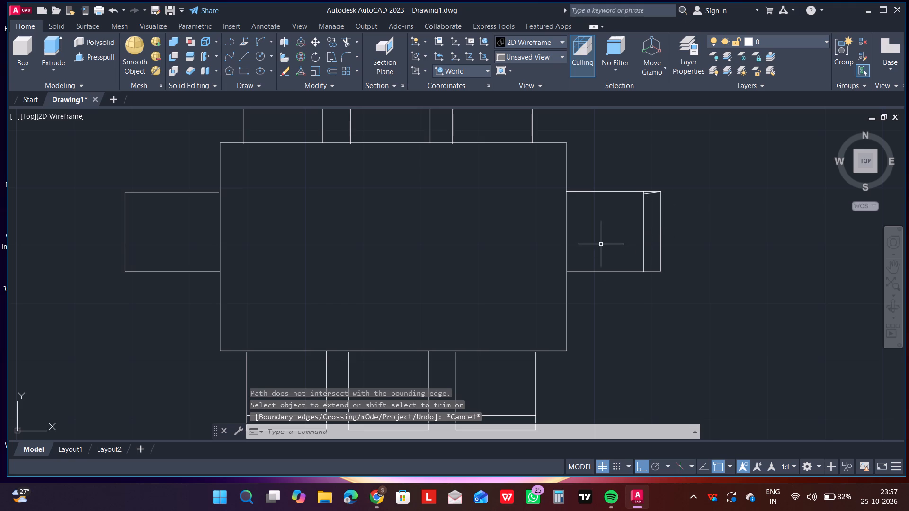
Draw a second backrest line across the right-end chair, about 4 1/2" in from its outer edge, with object snap off.
key("l")
key("Return")
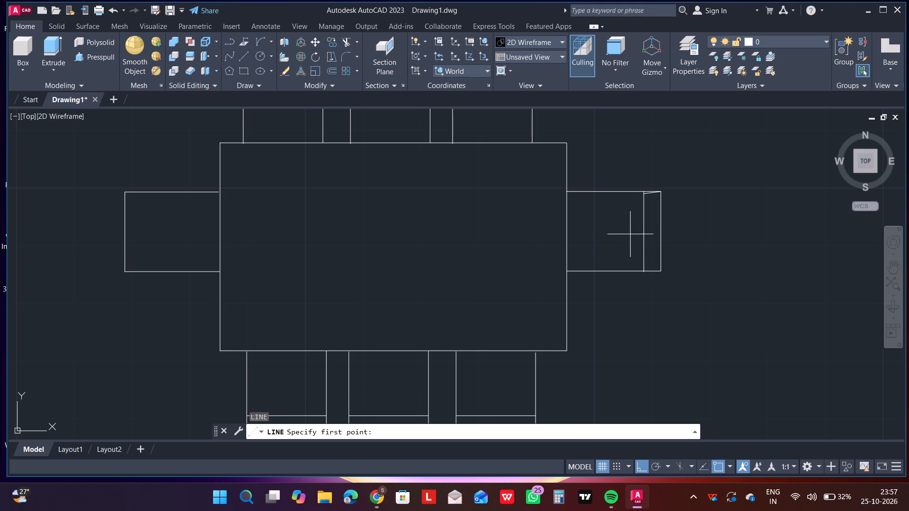
left_click(644, 272)
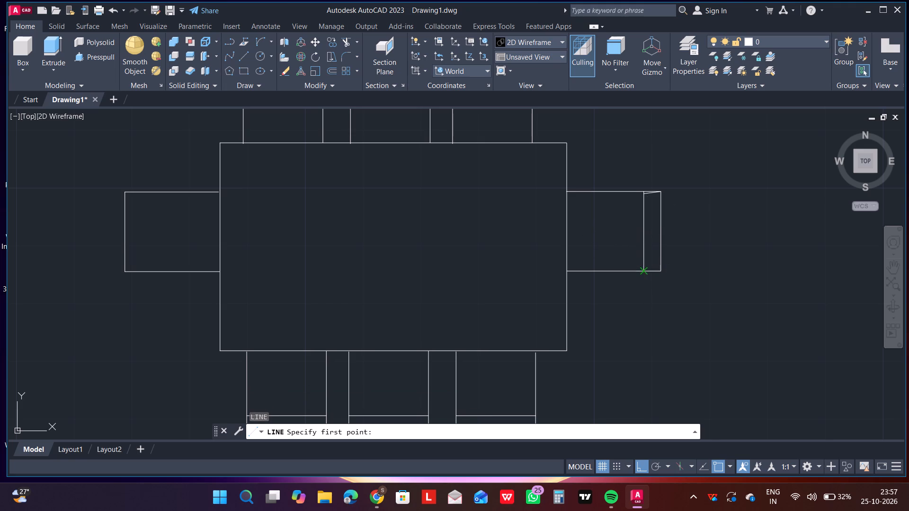
left_click(640, 272)
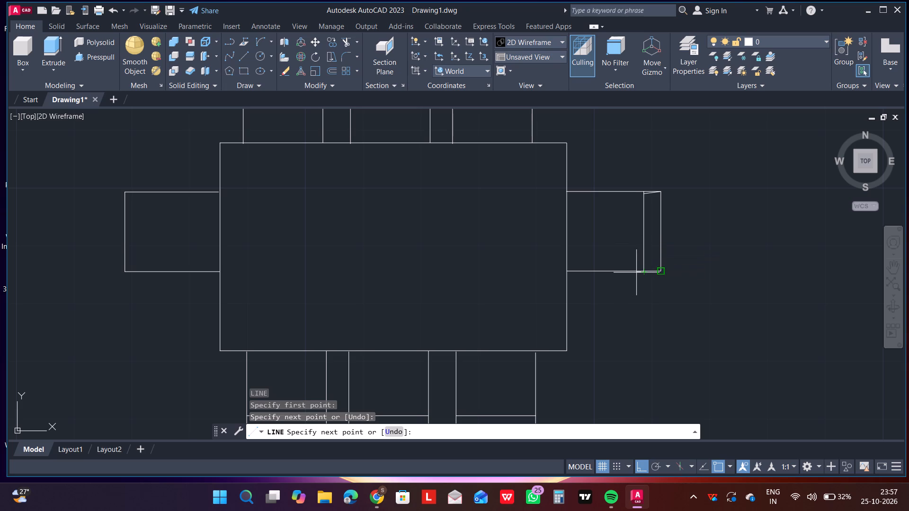
left_click_drag(636, 273, 637, 266)
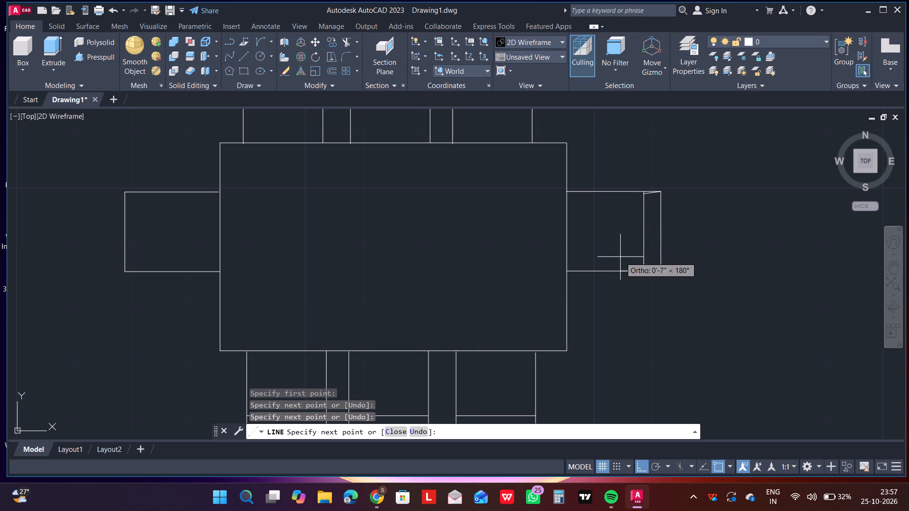
key("F3")
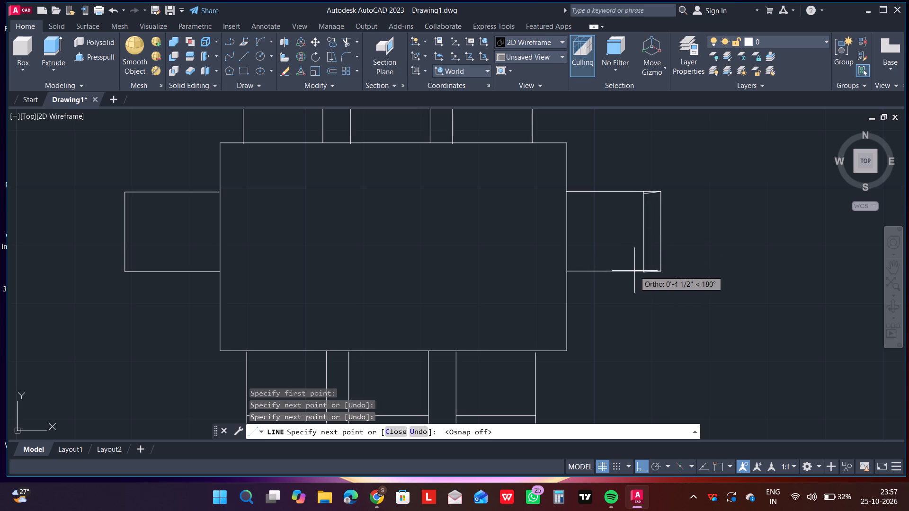
left_click_drag(634, 271, 635, 264)
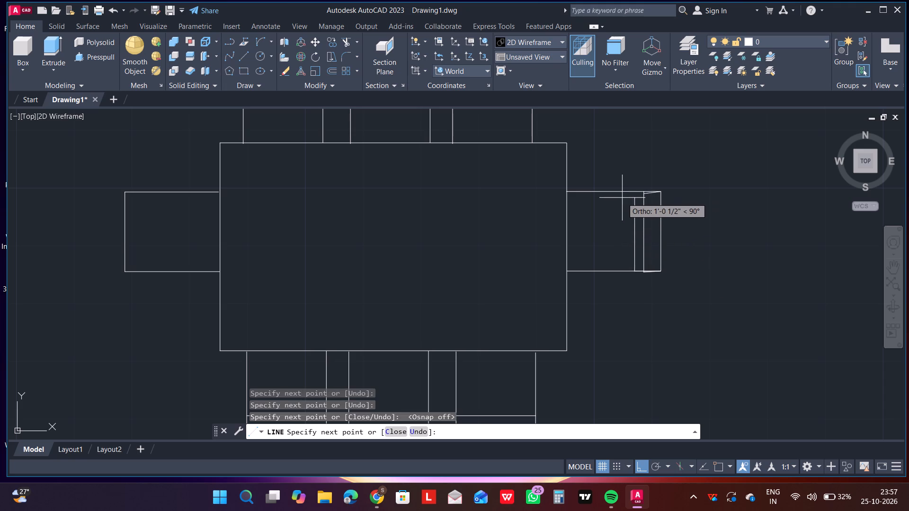
left_click(631, 193)
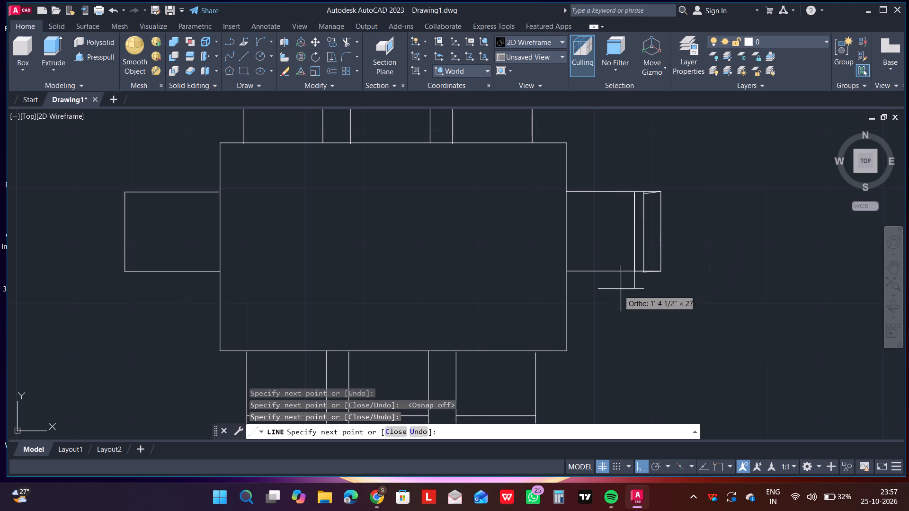
key("Escape")
Trim away the right-end chair's outer edge and the segments projecting beyond the original backrest line.
type("tr")
key("Return")
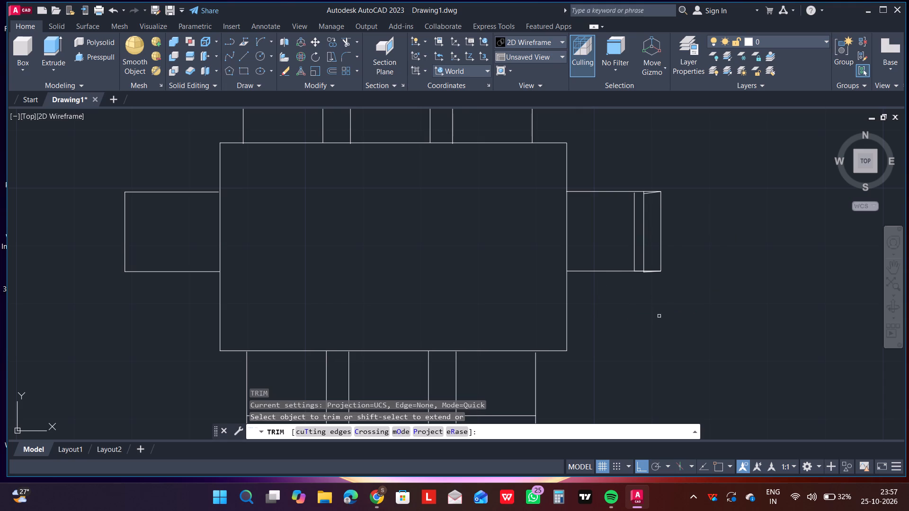
left_click(652, 300)
left_click(659, 255)
left_click(656, 244)
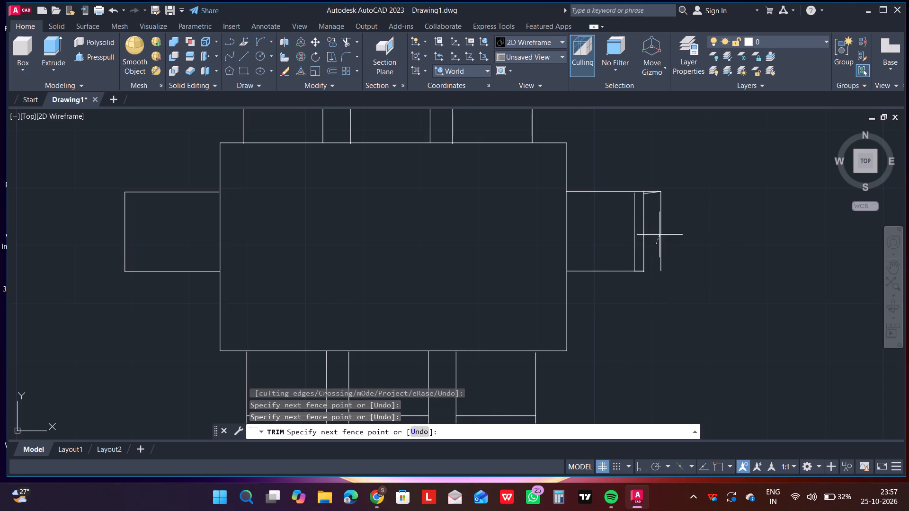
left_click(659, 235)
left_click(649, 195)
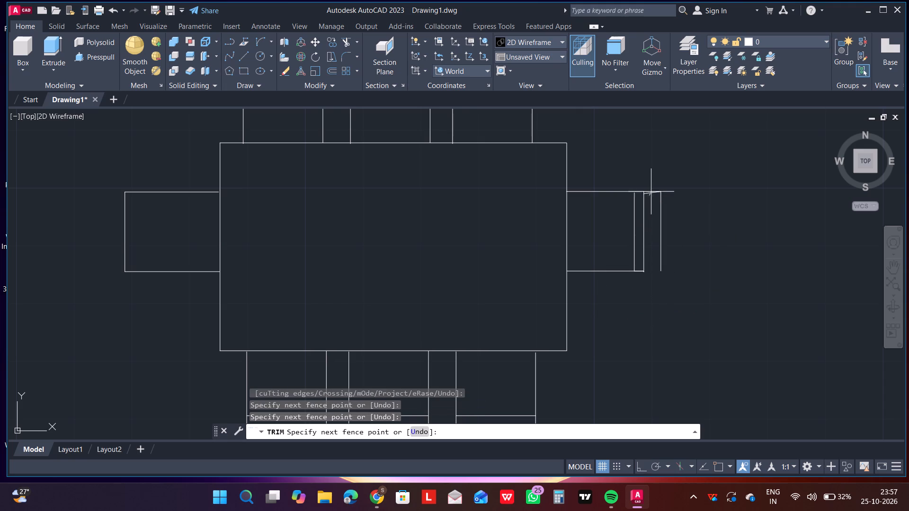
left_click(651, 190)
left_click(663, 194)
left_click_drag(660, 202, 661, 206)
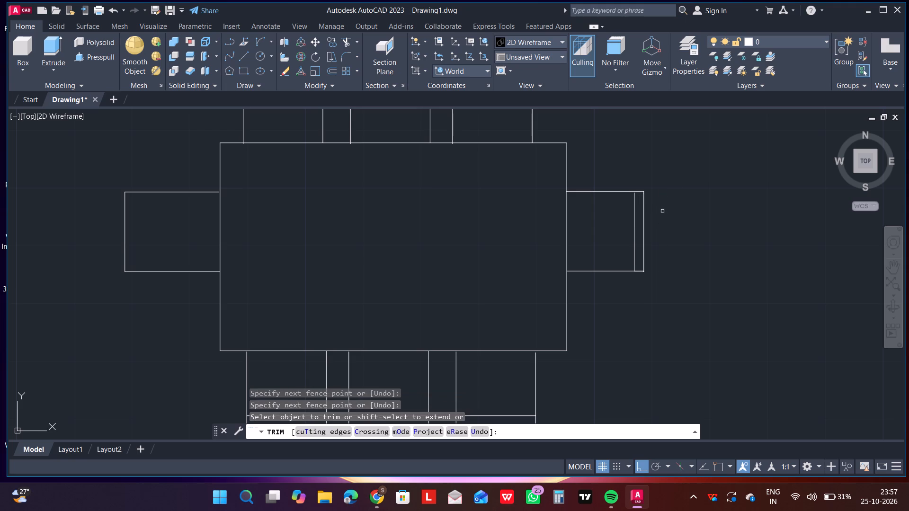
Remove the outer vertical edge of the left-end chair with Trim.
scroll(674, 232, "down", 2)
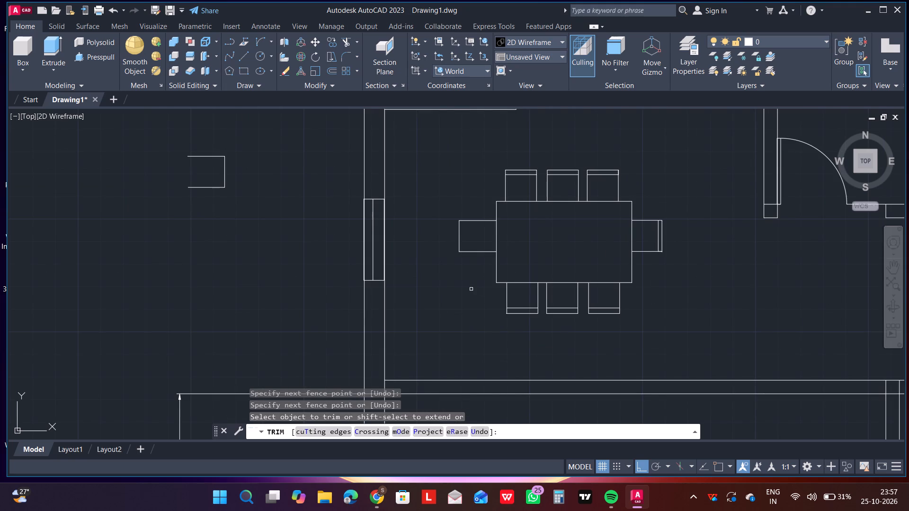
scroll(462, 282, "up", 2)
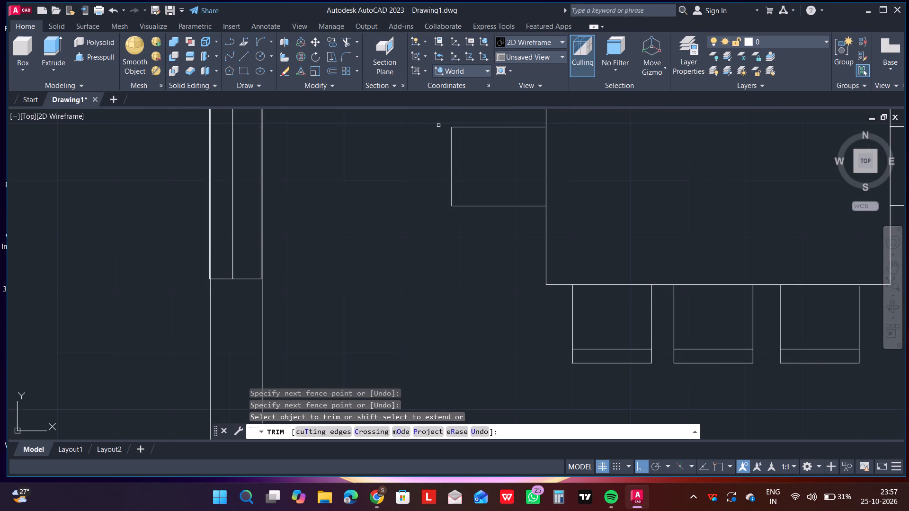
left_click(452, 167)
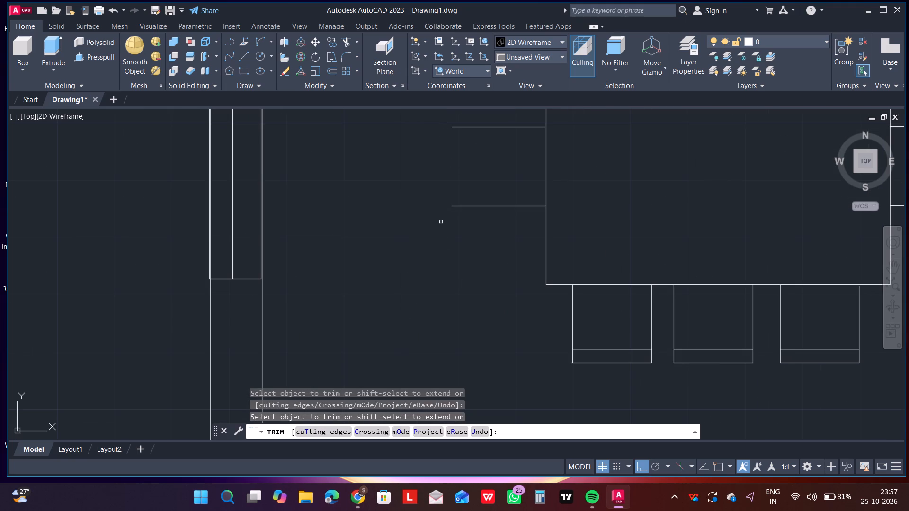
key("Escape")
Draw a narrow backrest across the left-end chair with two parallel vertical lines, about 1'-1" long, joined along the chair's upper edge.
key("l")
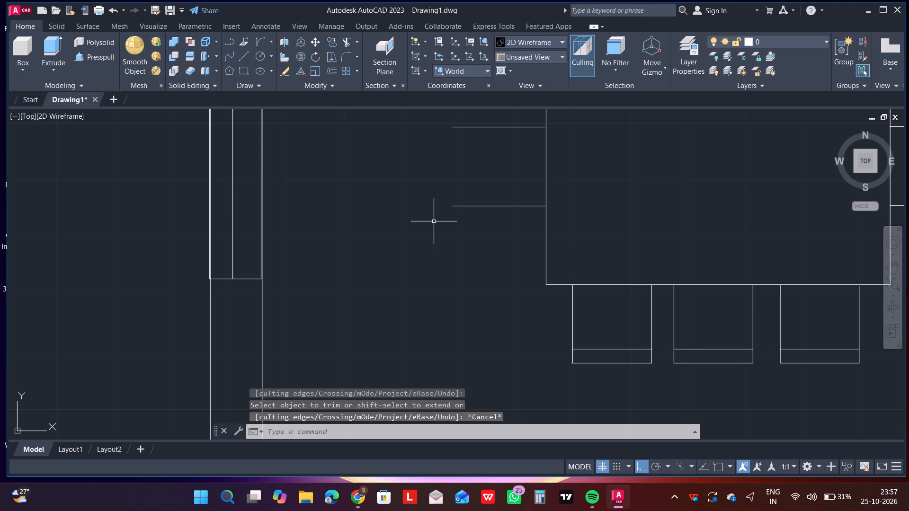
key("Return")
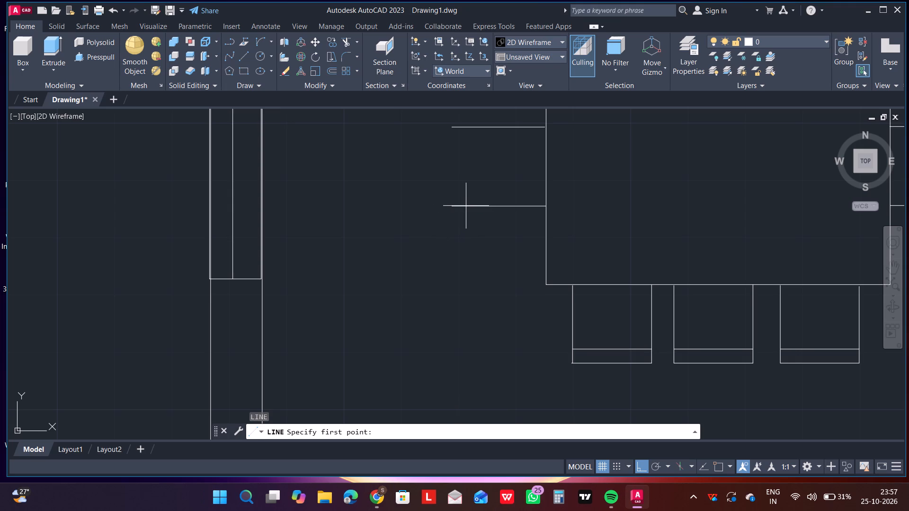
left_click_drag(465, 206, 465, 195)
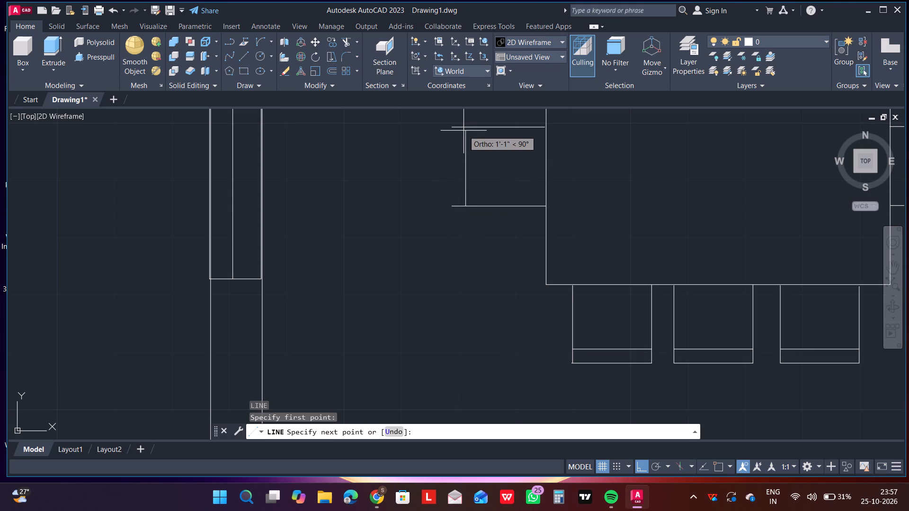
left_click(464, 127)
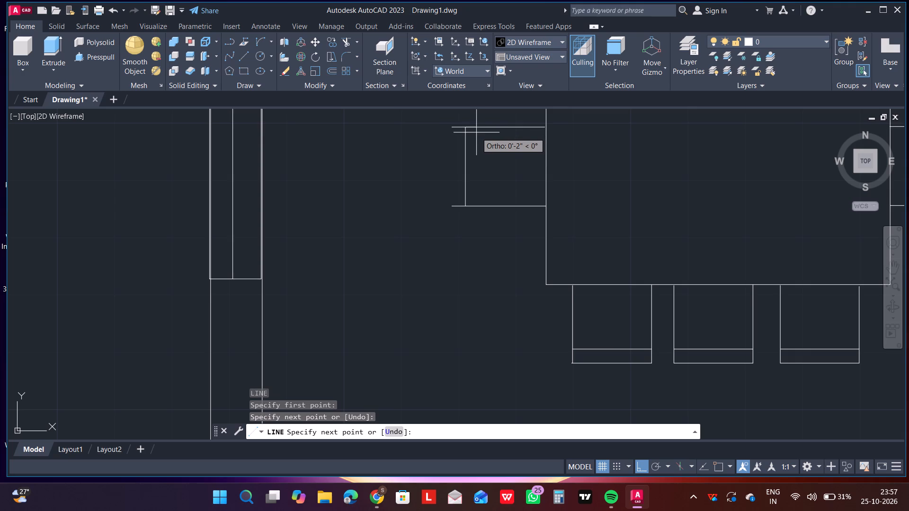
left_click(473, 130)
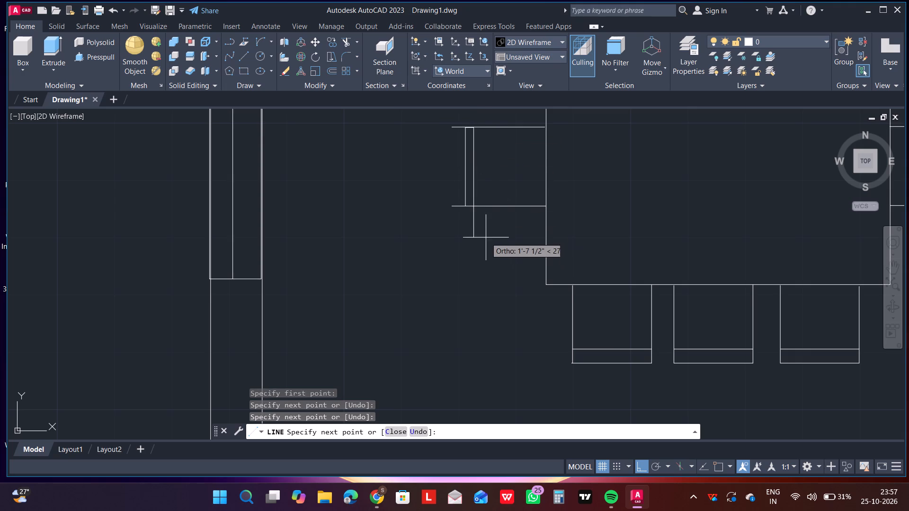
left_click(481, 208)
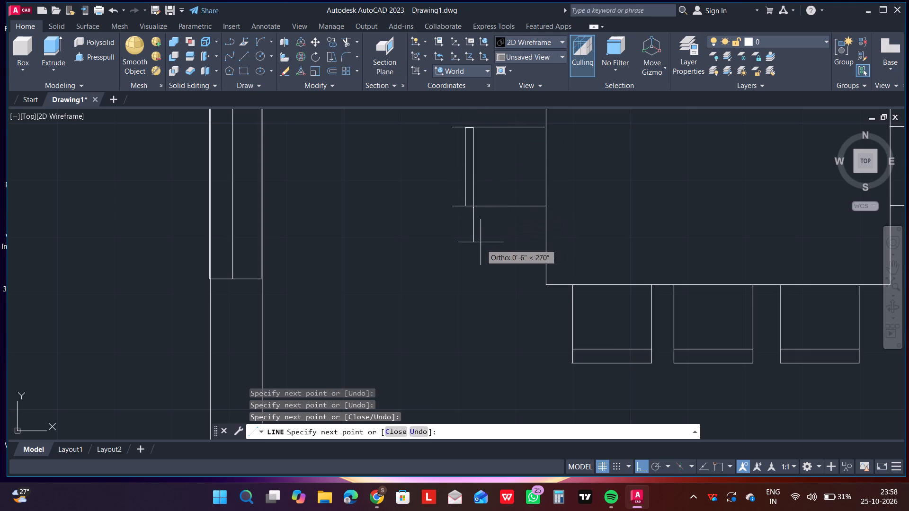
key("Return")
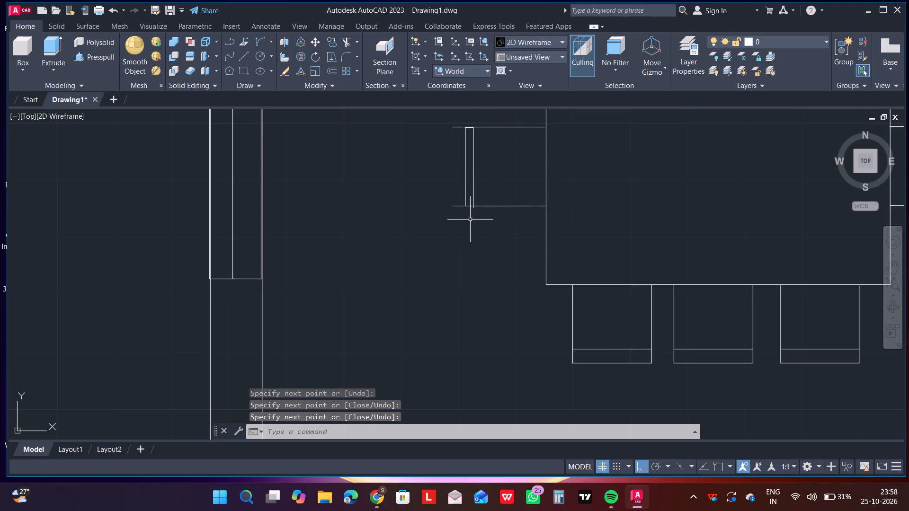
Trim the left-end chair's upper and lower edges where they project outward past the new backrest.
type("tr")
key("Return")
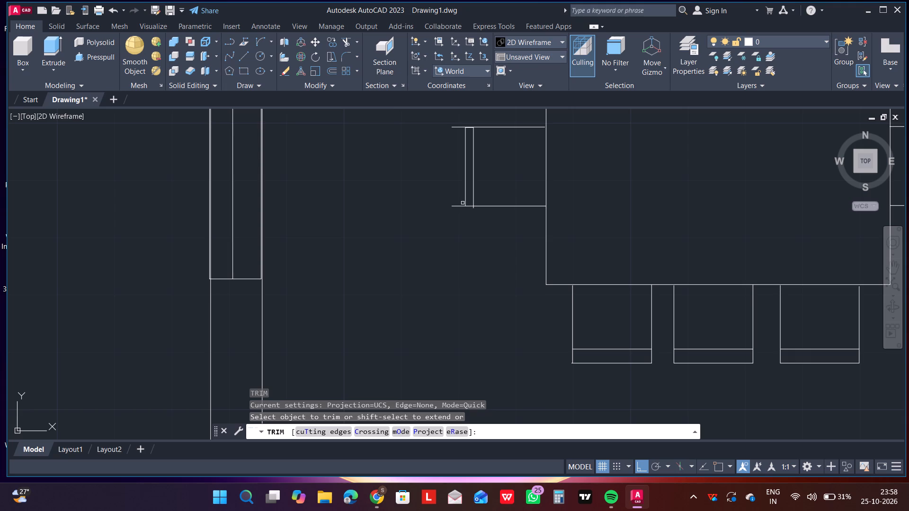
left_click(459, 204)
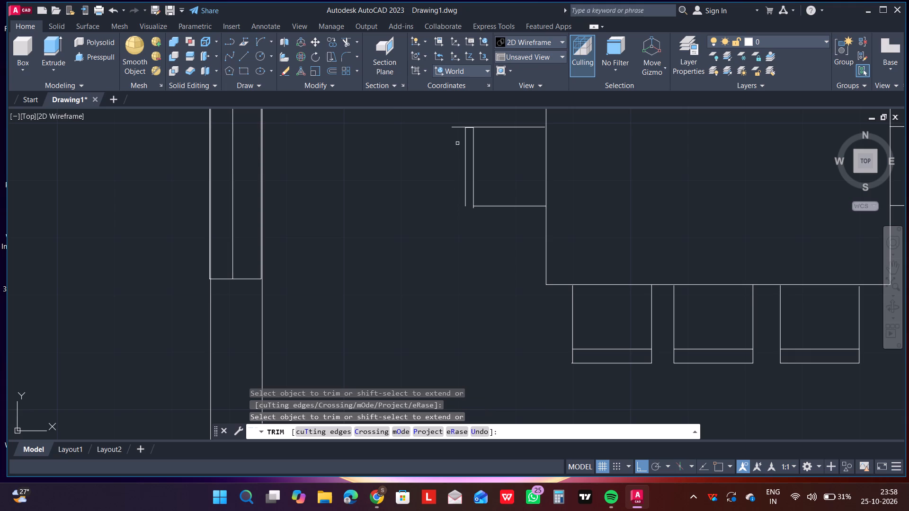
left_click(458, 127)
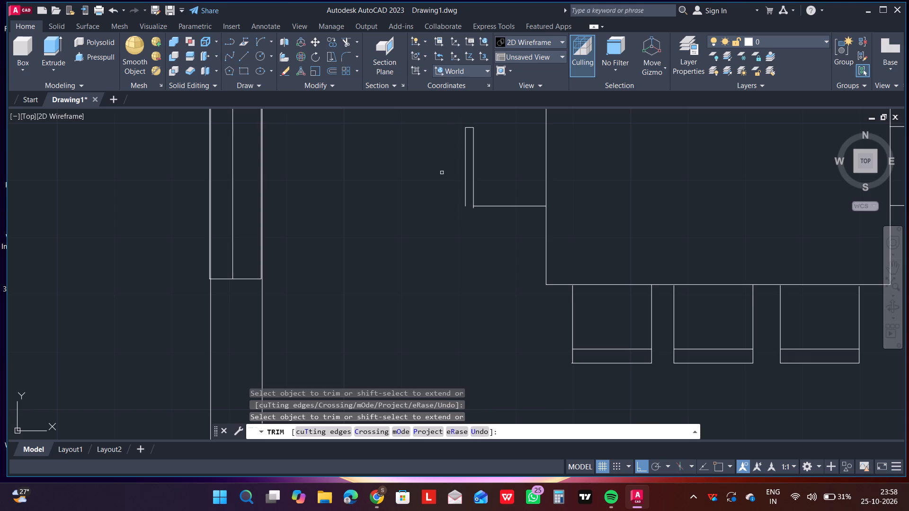
key("Escape")
Close the lower end of the left-end chair's backrest with a short horizontal line between its two vertical edges.
key("l")
key("Return")
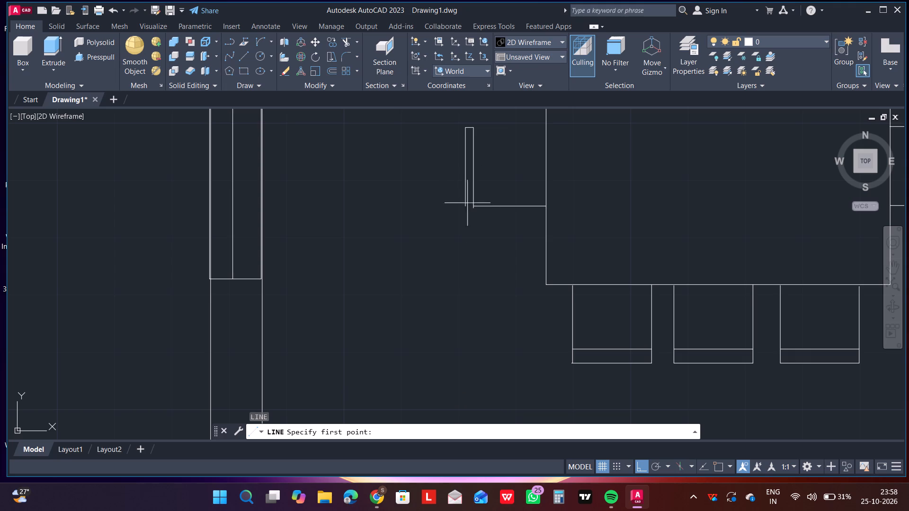
key("F3")
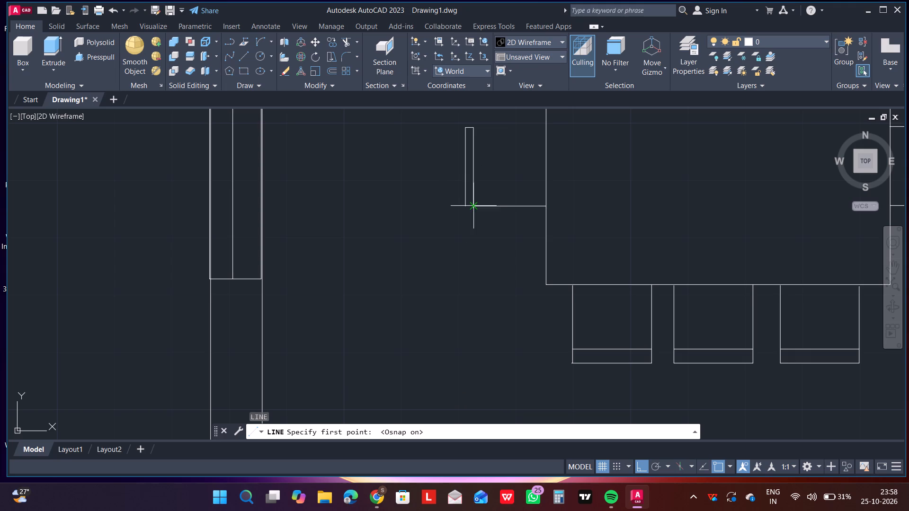
left_click_drag(473, 206, 475, 211)
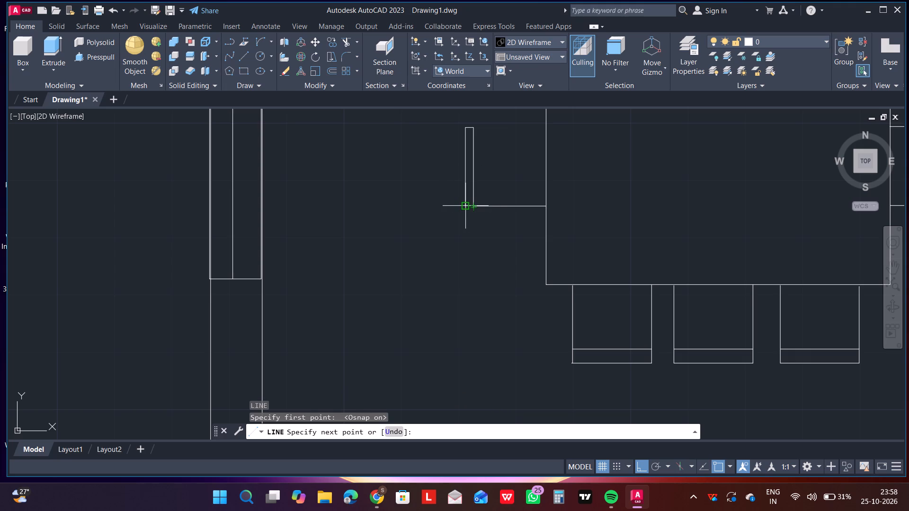
left_click(463, 207)
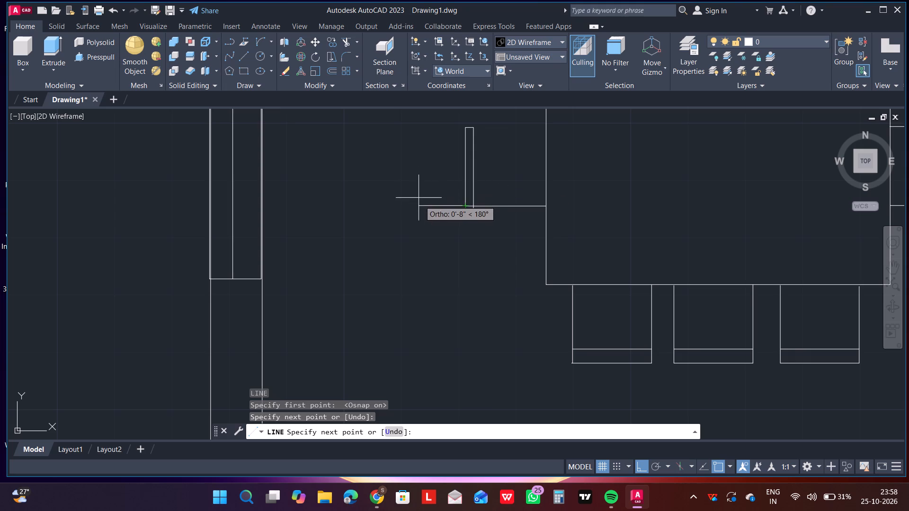
key("Escape")
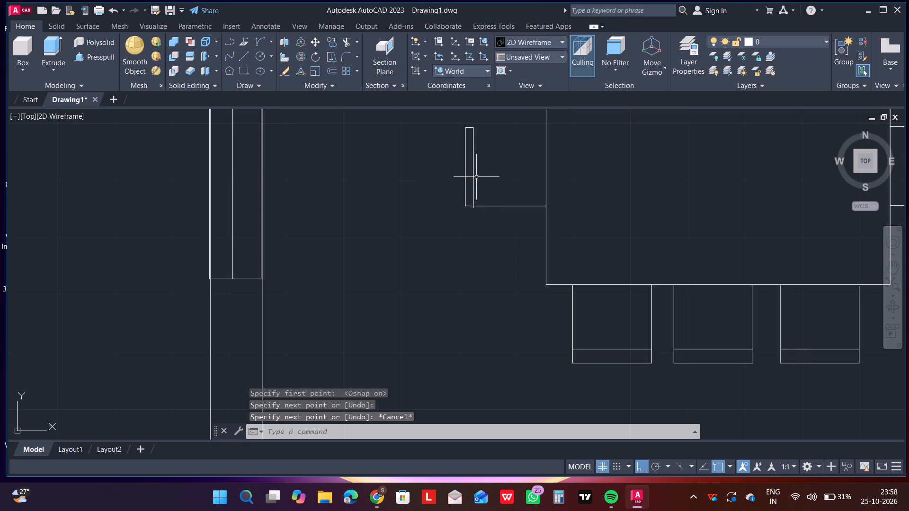
Draw the left-end chair's upper edge as a horizontal line about 1'-1" long from the backrest to the table.
key("l")
key("Return")
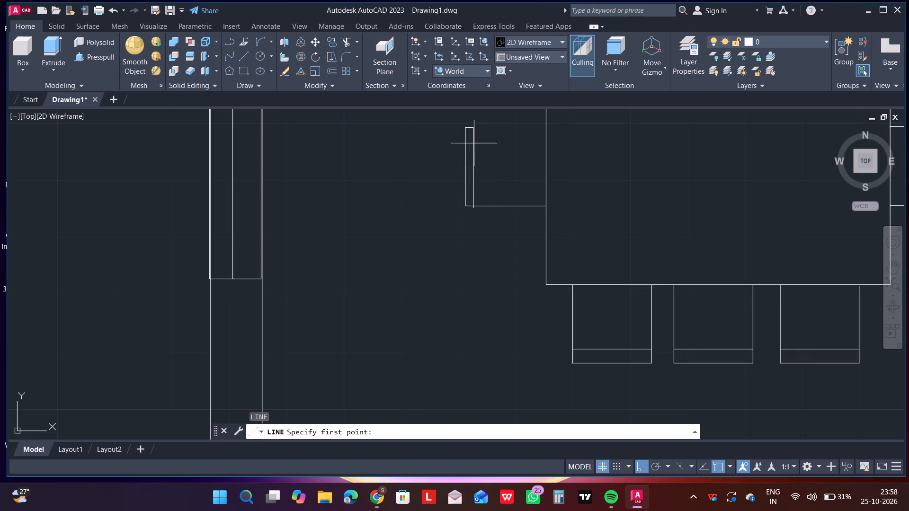
left_click_drag(474, 131, 487, 134)
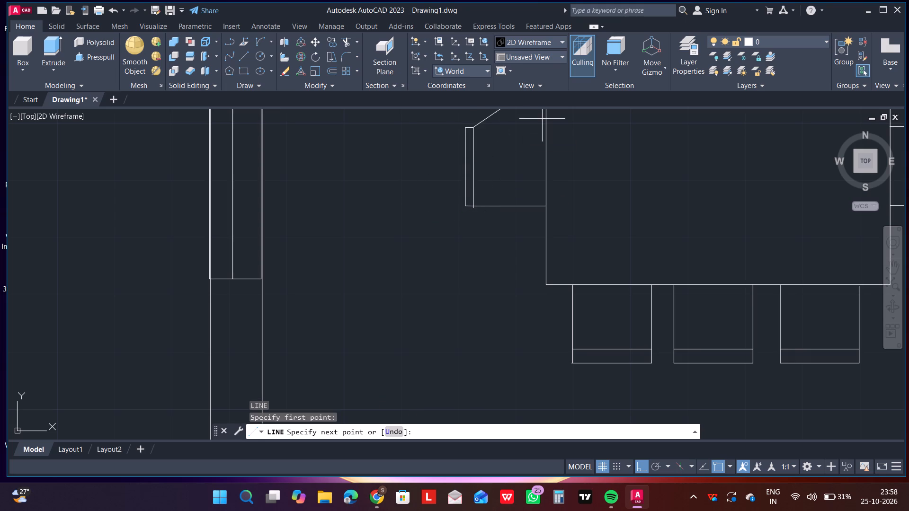
key("F3")
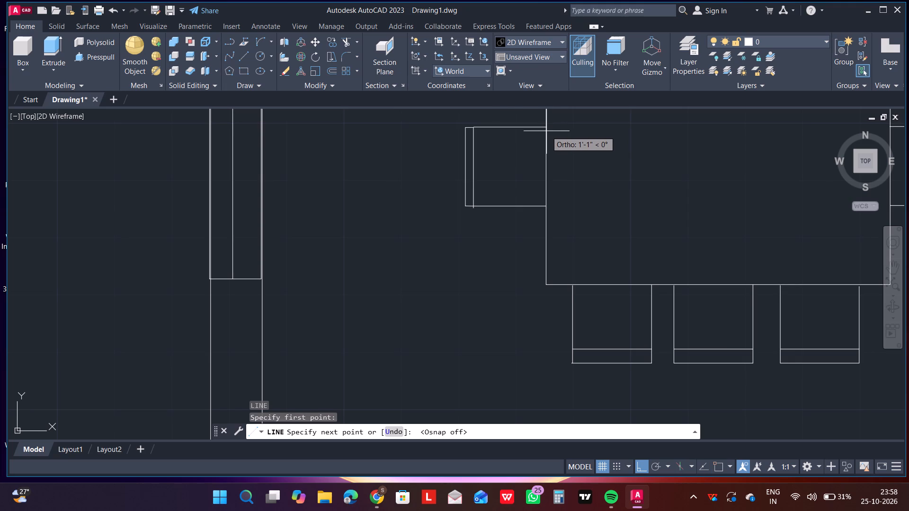
left_click(546, 133)
key("Escape")
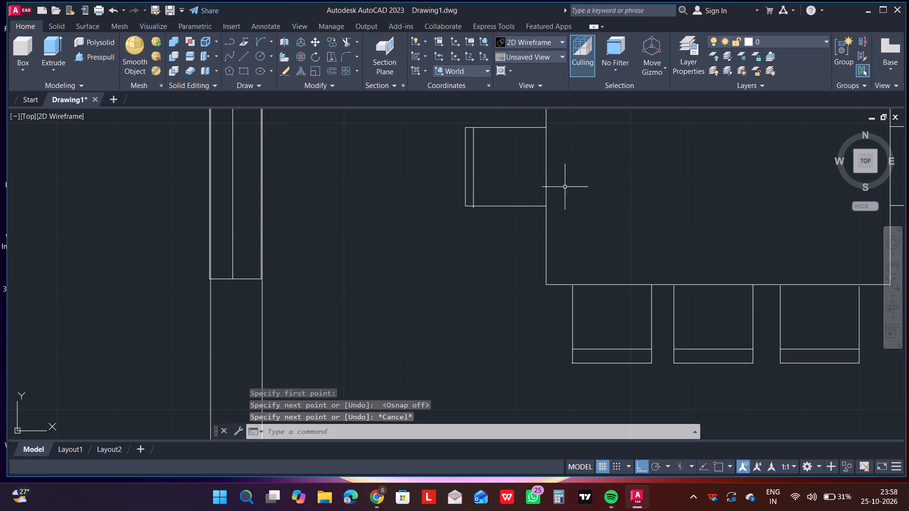
Review the overall floor plan and the furniture placed in its rooms.
scroll(637, 239, "down", 2)
scroll(736, 217, "down", 1)
scroll(721, 251, "down", 1)
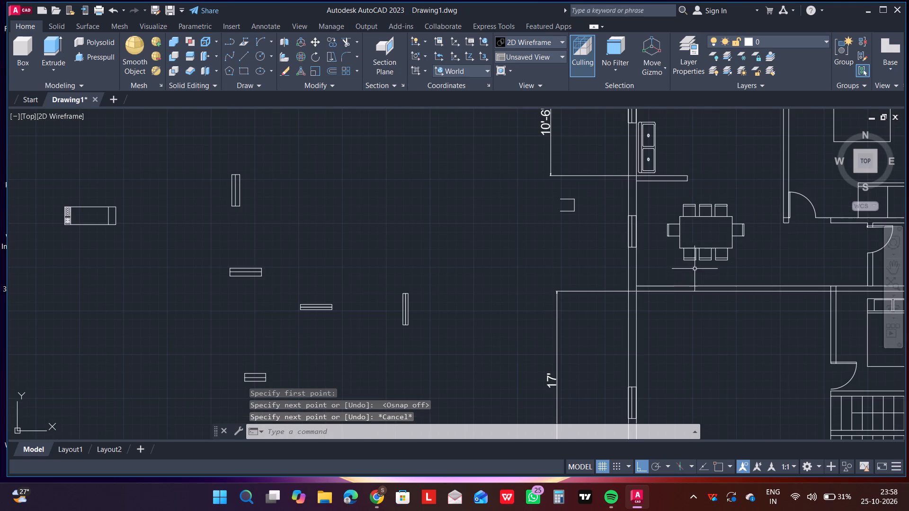
scroll(620, 220, "down", 2)
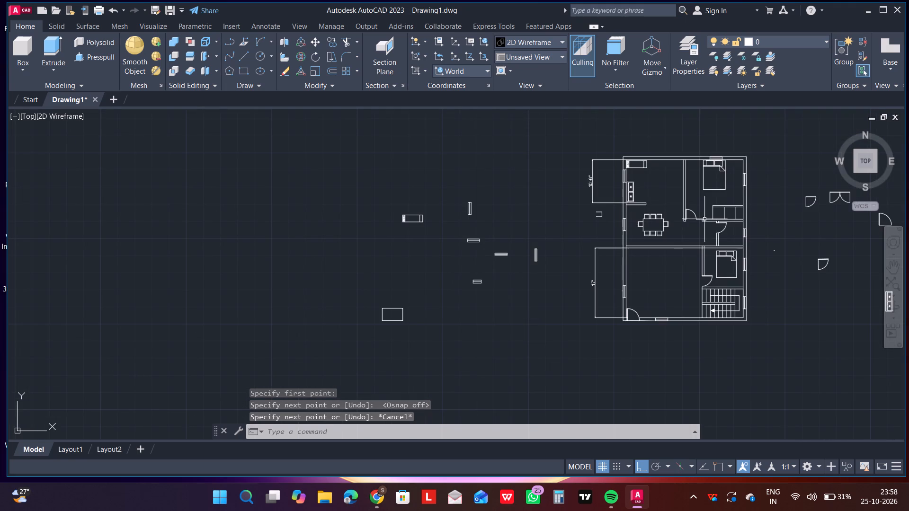
scroll(773, 240, "up", 1)
scroll(763, 238, "down", 1)
scroll(771, 218, "up", 1)
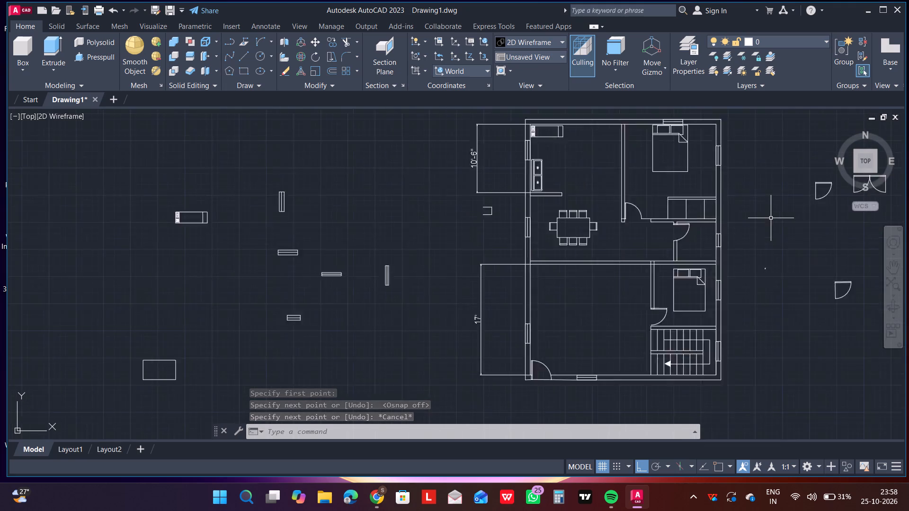
scroll(771, 218, "up", 1)
scroll(752, 223, "down", 1)
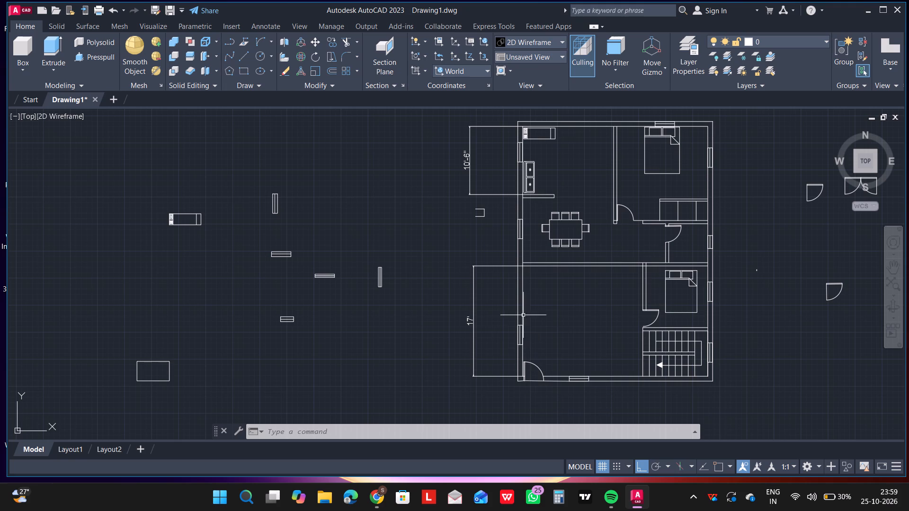
Insert the Sofa - Roundback 7 ft. block from DesignCenter in the empty space west of the floor plan, rotated 90°.
type("dc")
key("Return")
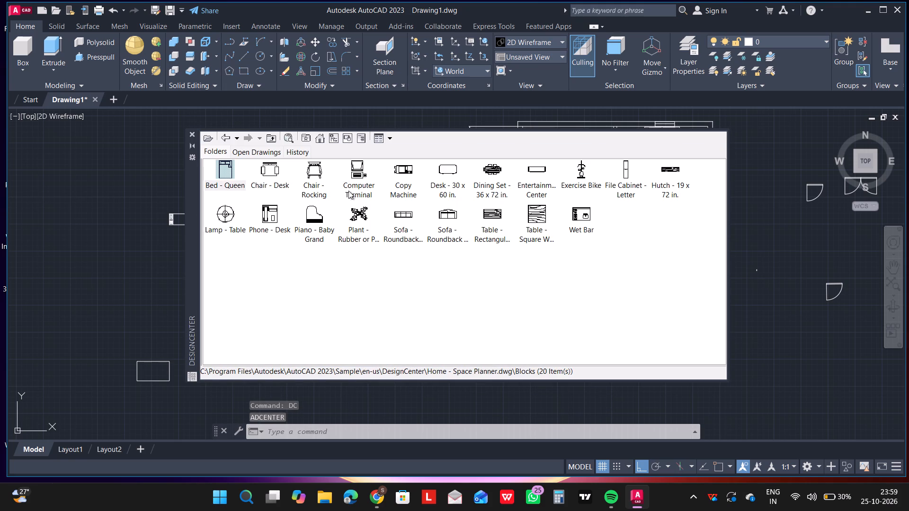
left_click(401, 214)
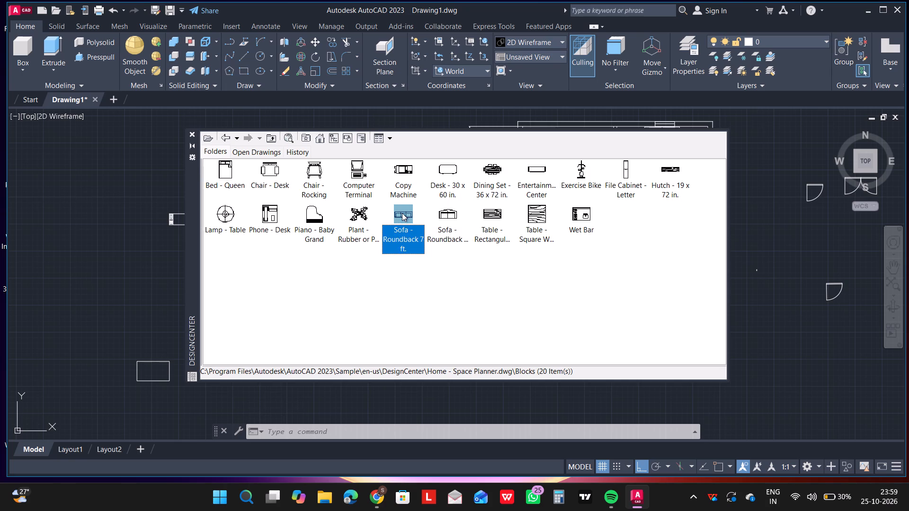
double_click(404, 233)
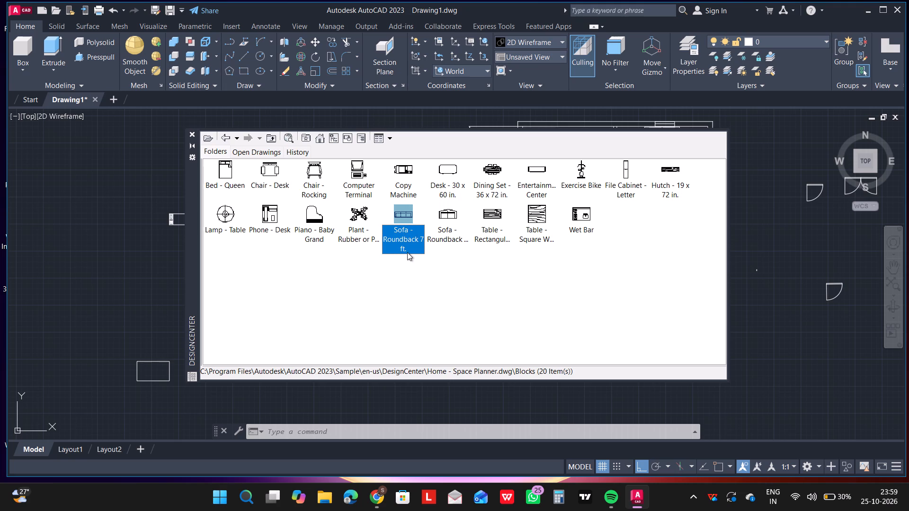
double_click(403, 245)
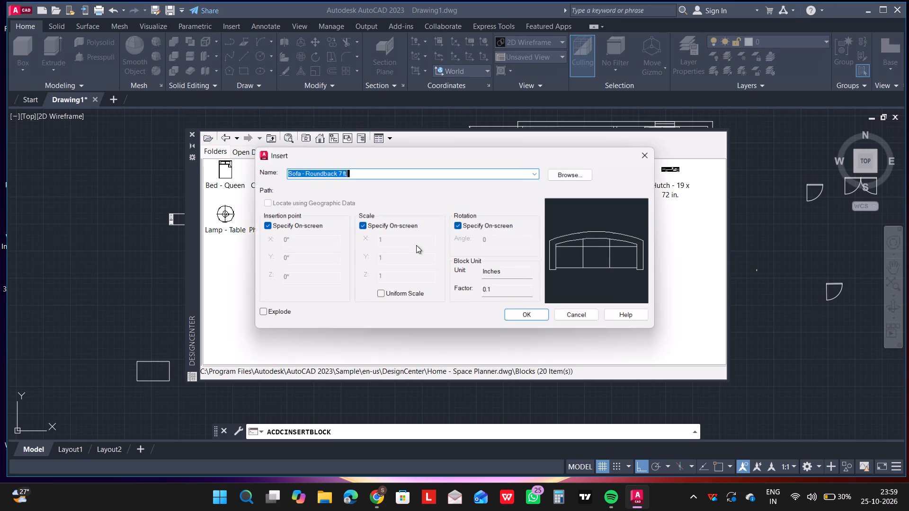
left_click(532, 318)
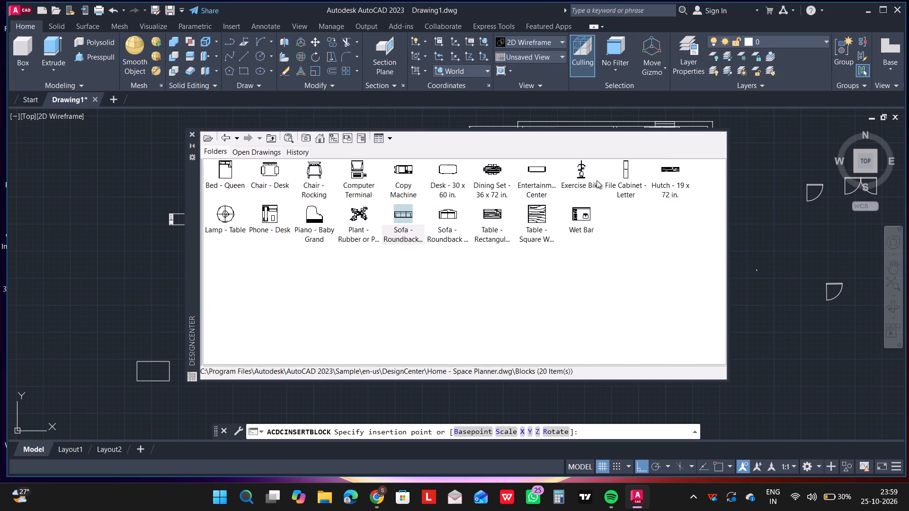
left_click(190, 134)
left_click(156, 297)
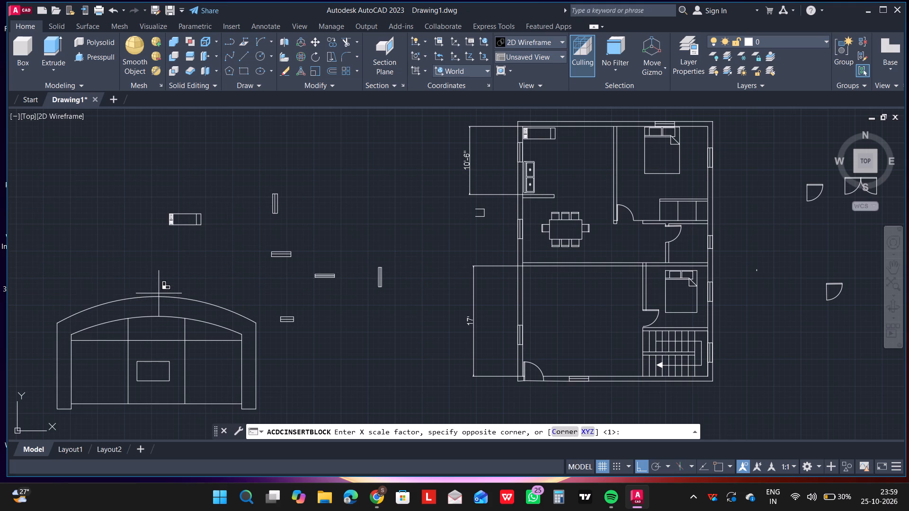
left_click(159, 295)
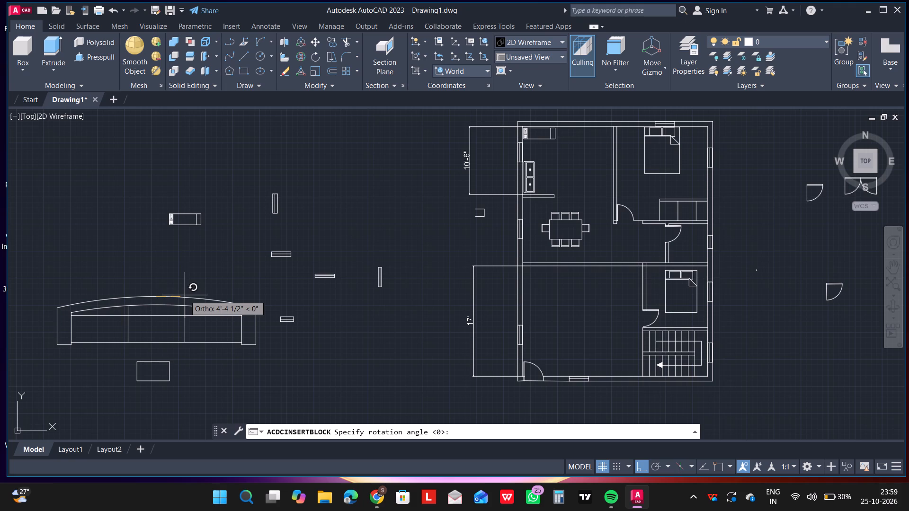
left_click(142, 249)
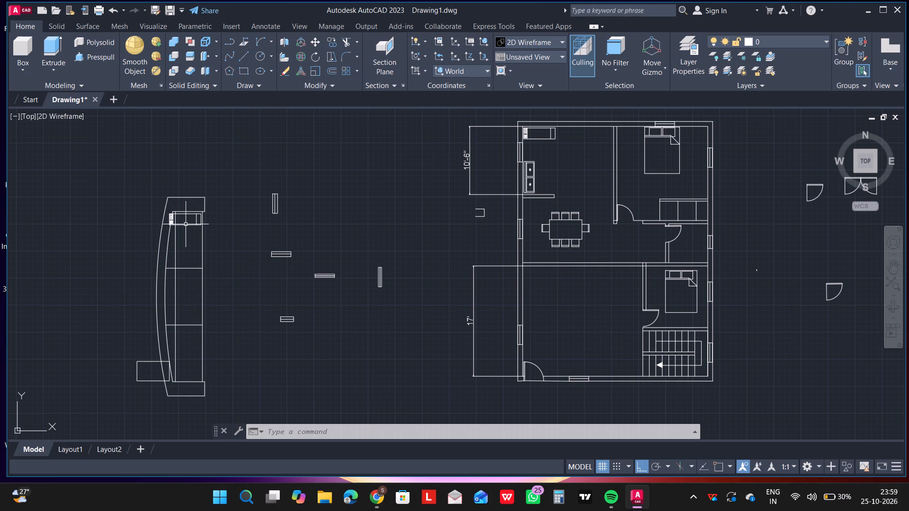
Erase the leftover furniture block, the plain rectangle and the five loose window symbols lying west of the floor plan.
left_click(186, 224)
key("Delete")
left_click(135, 370)
key("Delete")
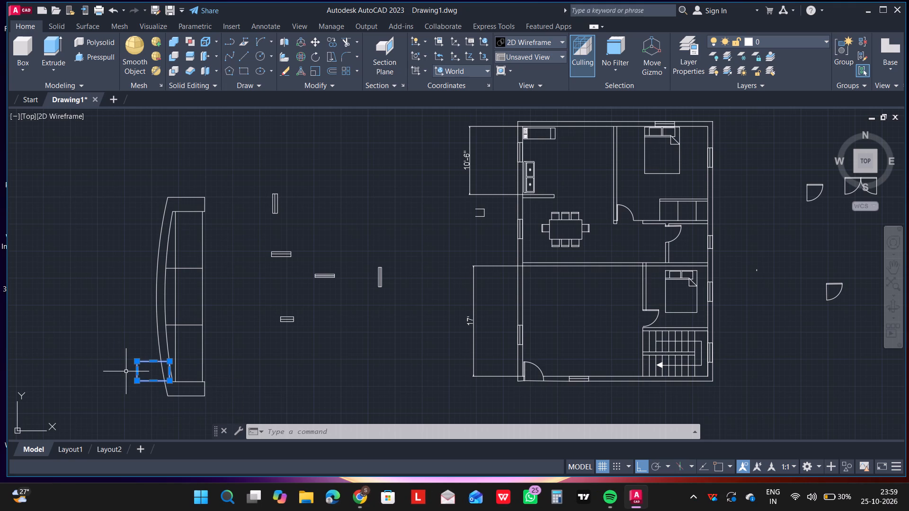
key("Delete")
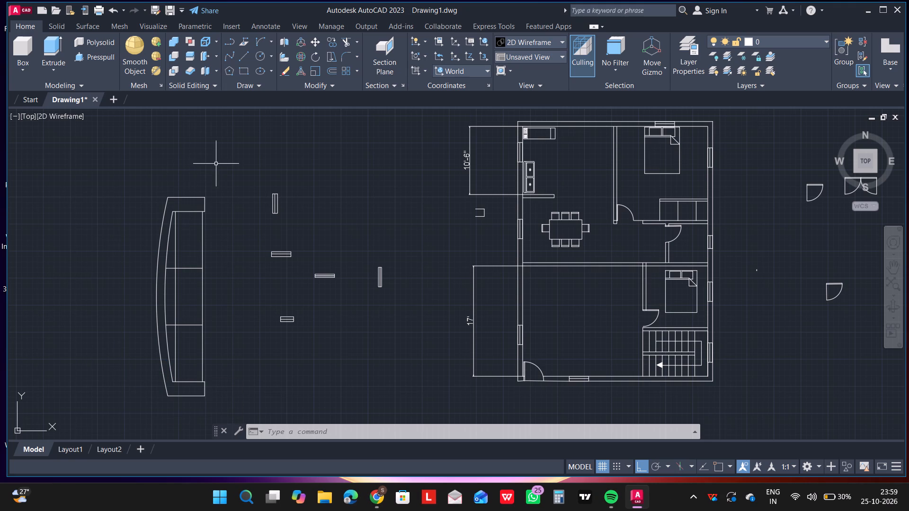
left_click_drag(215, 164, 220, 164)
left_click(395, 344)
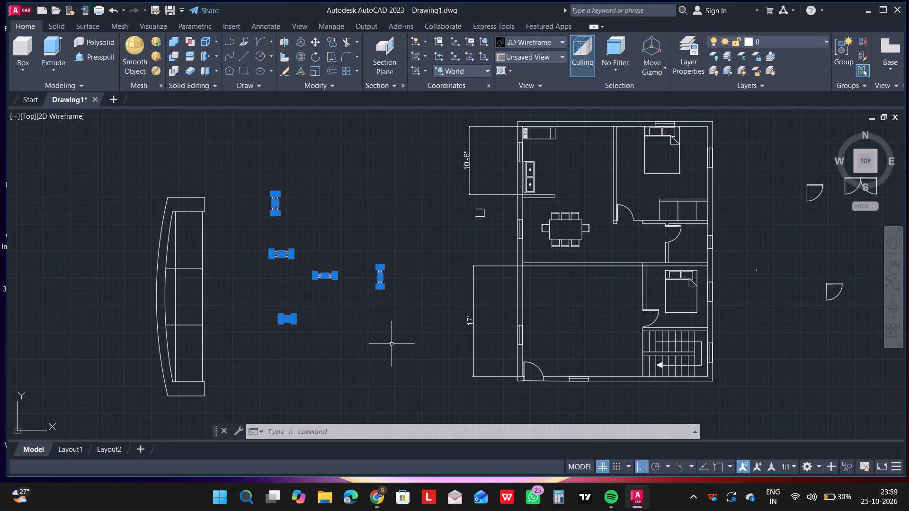
key("Delete")
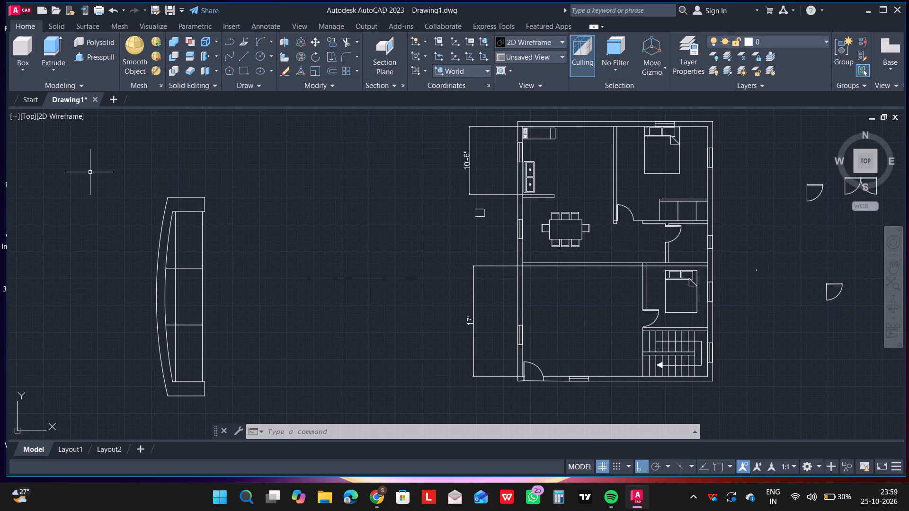
Scale the inserted sofa down to a little over a third of its size, using a base point inside it.
left_click_drag(96, 172, 100, 178)
left_click(282, 407)
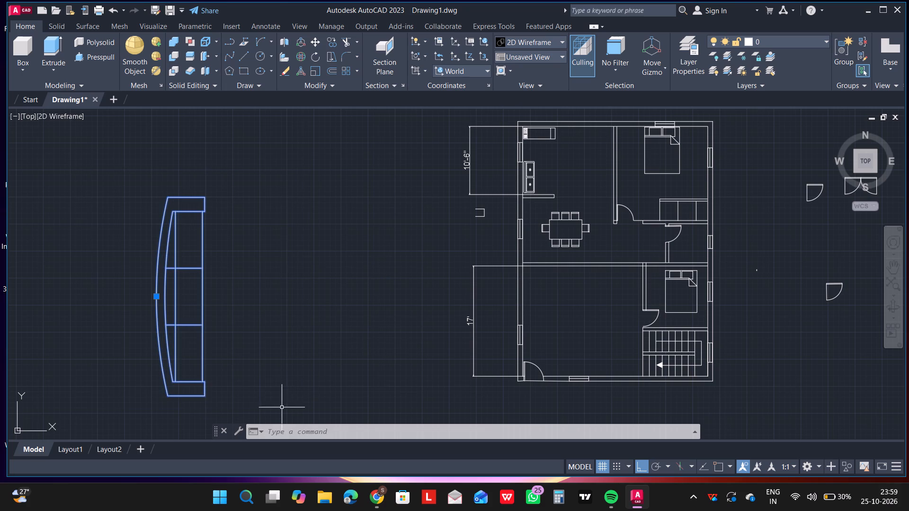
right_click(275, 396)
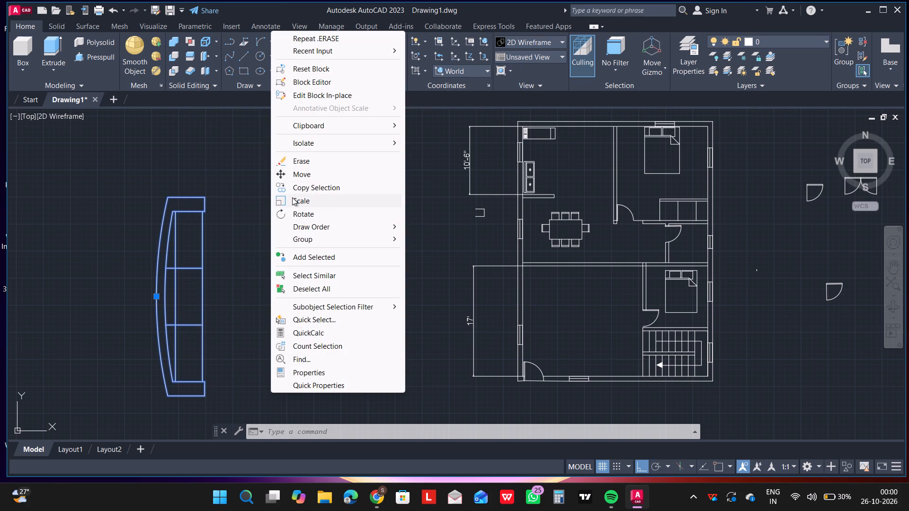
left_click(292, 197)
left_click(180, 234)
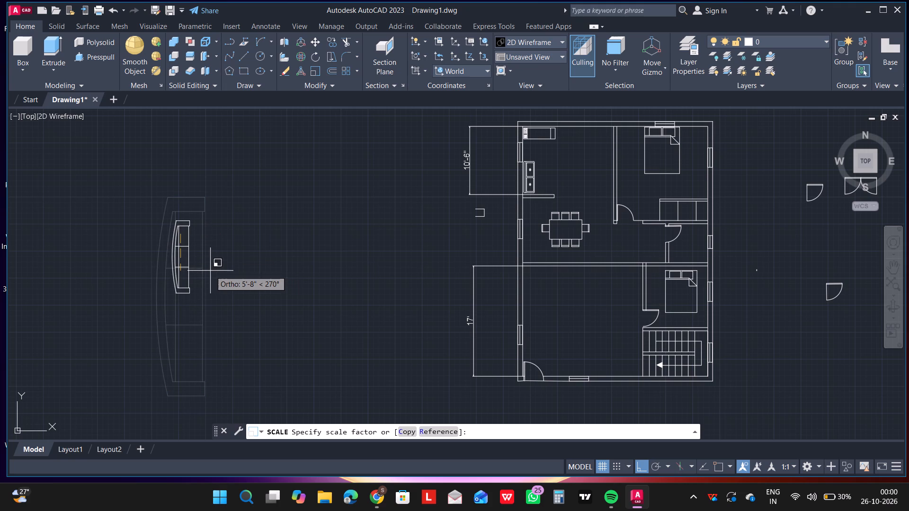
left_click(210, 271)
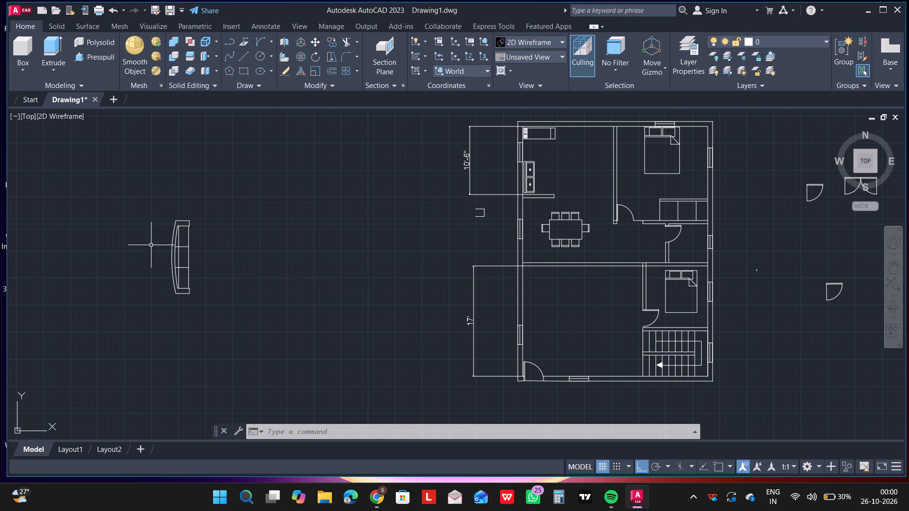
Copy the scaled sofa horizontally about 12' toward the floor plan.
left_click_drag(135, 212, 151, 226)
left_click(224, 313)
right_click(216, 304)
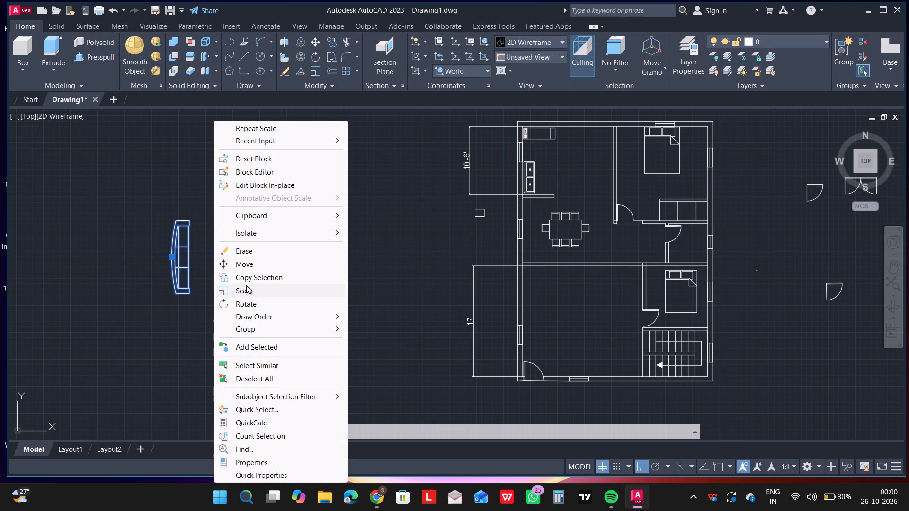
left_click(250, 276)
left_click_drag(178, 248, 183, 248)
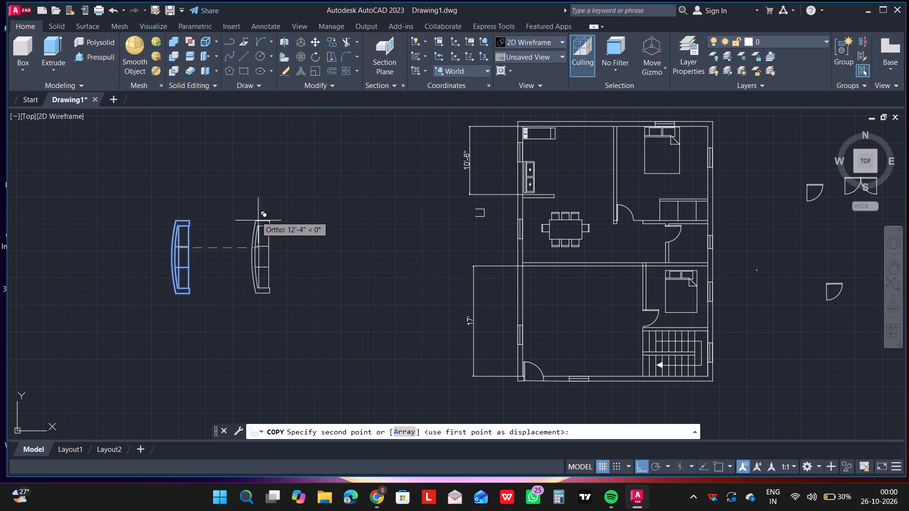
left_click(255, 217)
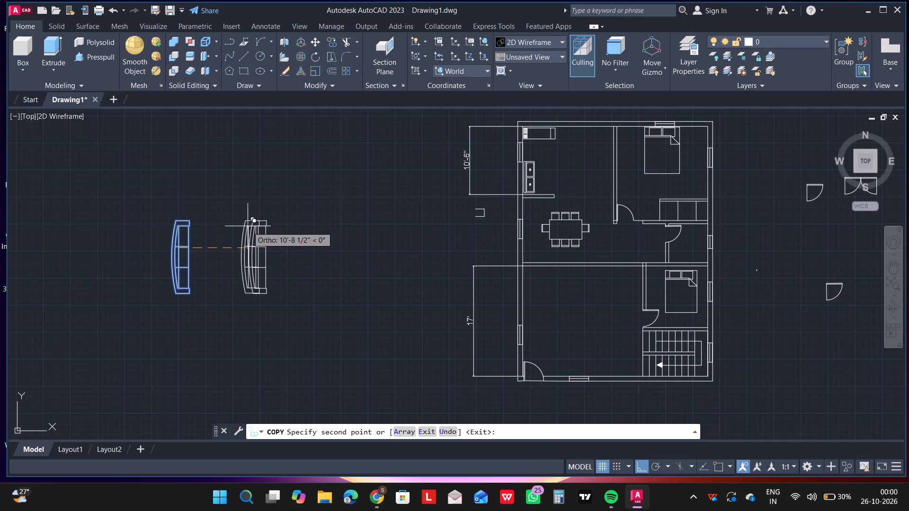
key("Escape")
Rotate the copied sofa 270° about a base point at its north end.
left_click_drag(230, 195, 246, 218)
left_click(307, 336)
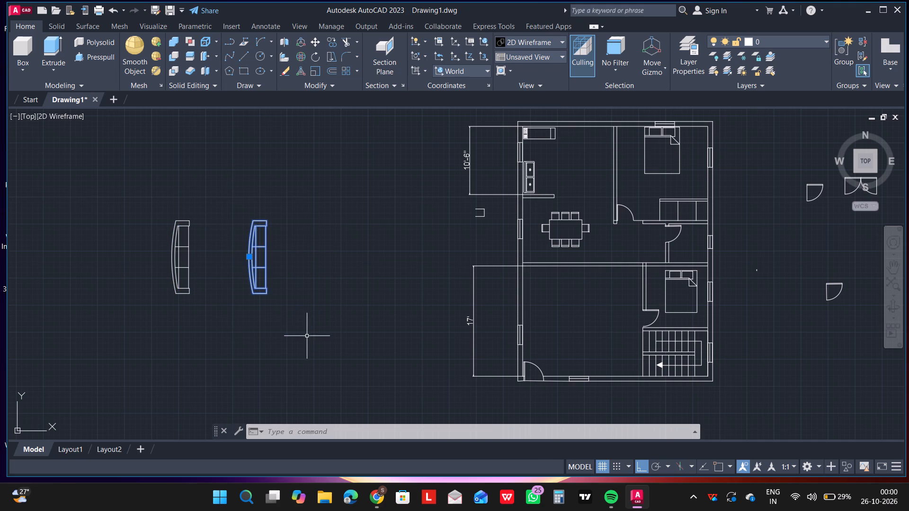
right_click(302, 327)
left_click(329, 300)
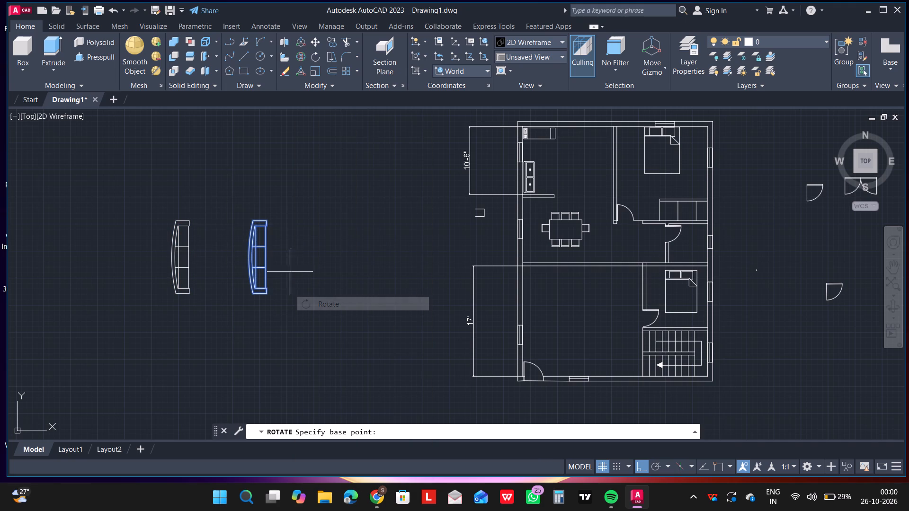
left_click(258, 222)
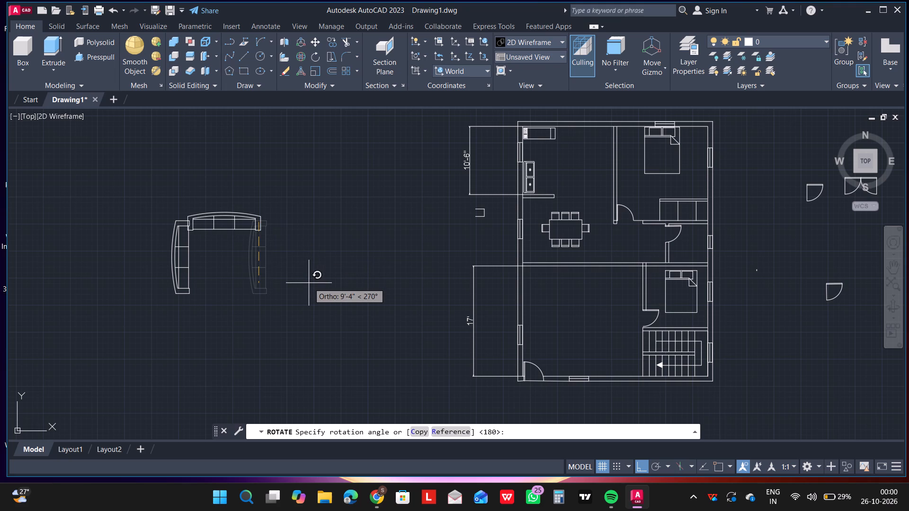
left_click(309, 283)
Copy both sofas, with Ortho off, into the living room's northwest corner as an L-shaped arrangement.
left_click_drag(128, 206, 143, 211)
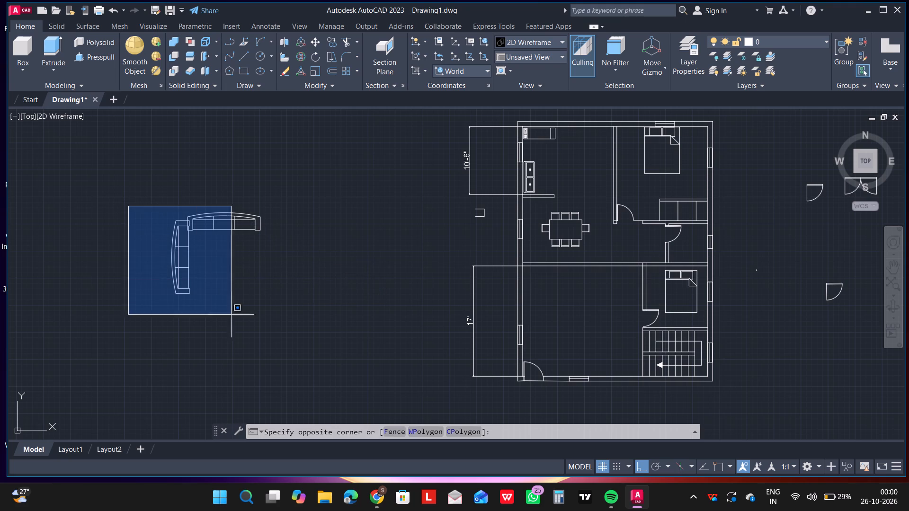
left_click(288, 326)
right_click(282, 322)
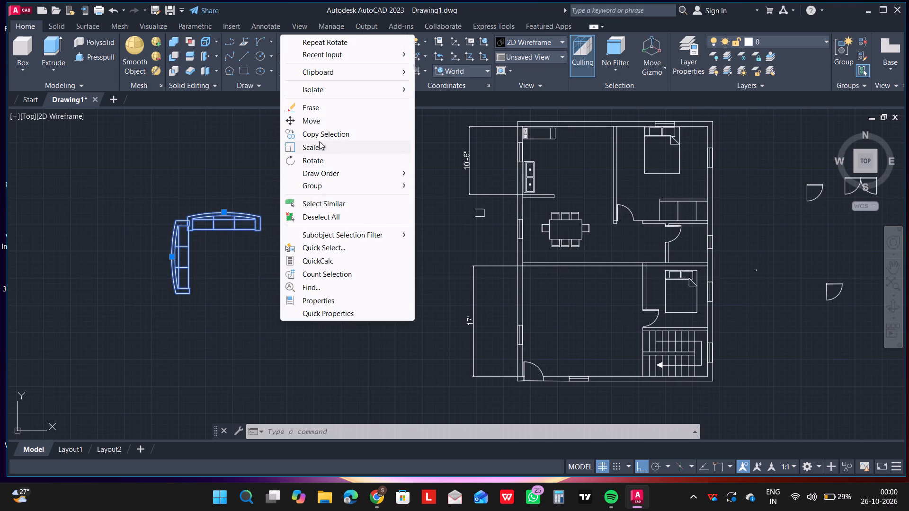
left_click(321, 134)
left_click(212, 250)
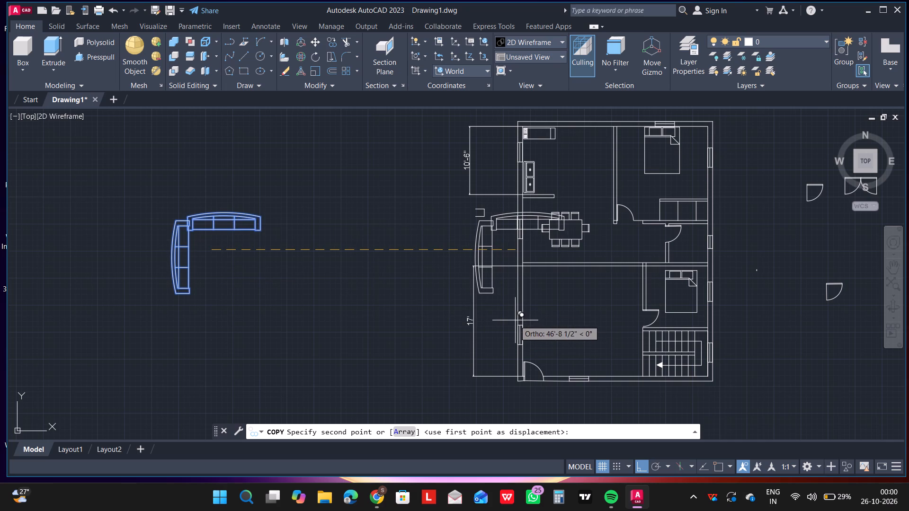
key("F8")
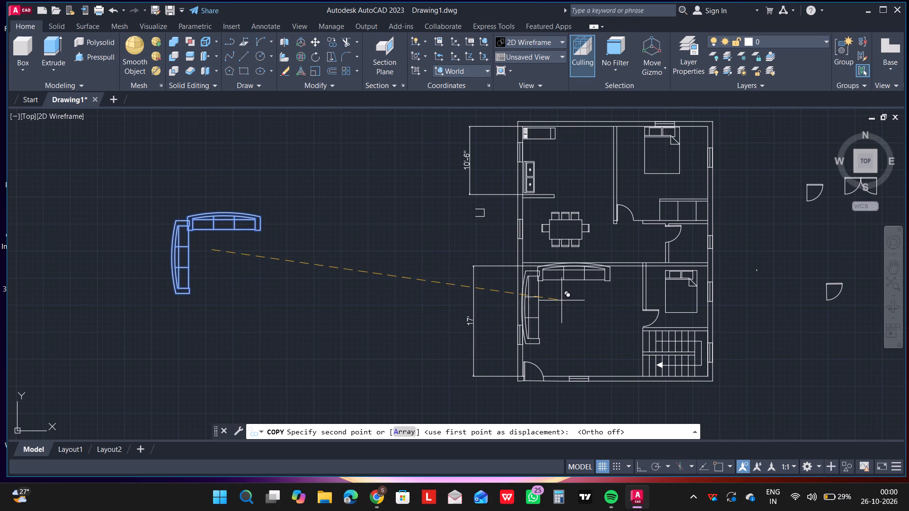
scroll(567, 309, "up", 2)
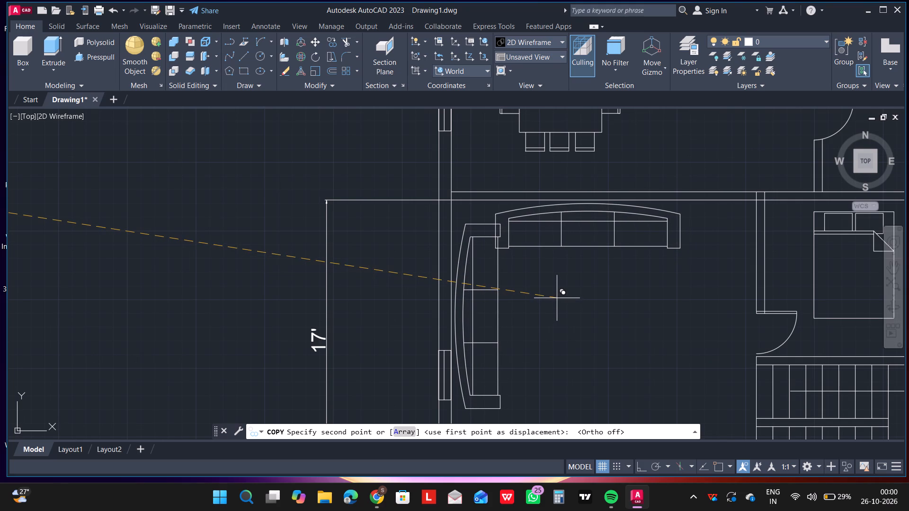
left_click(557, 298)
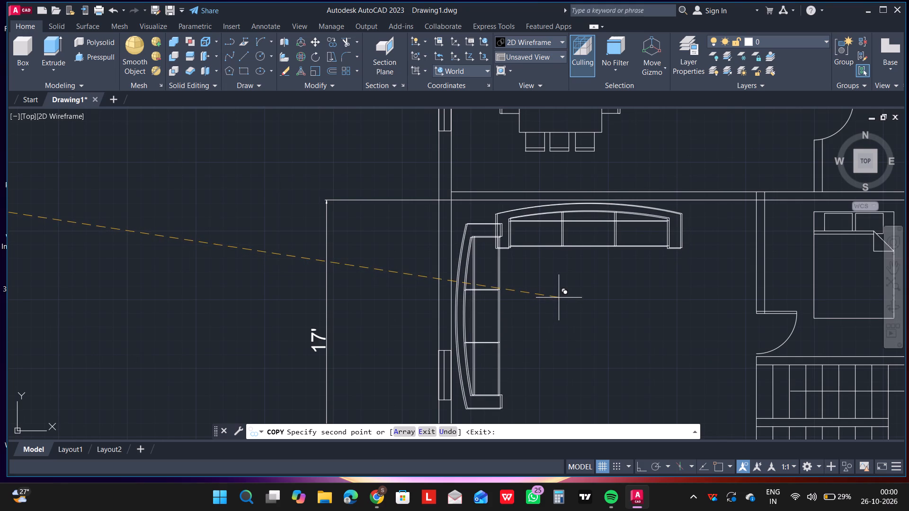
key("Escape")
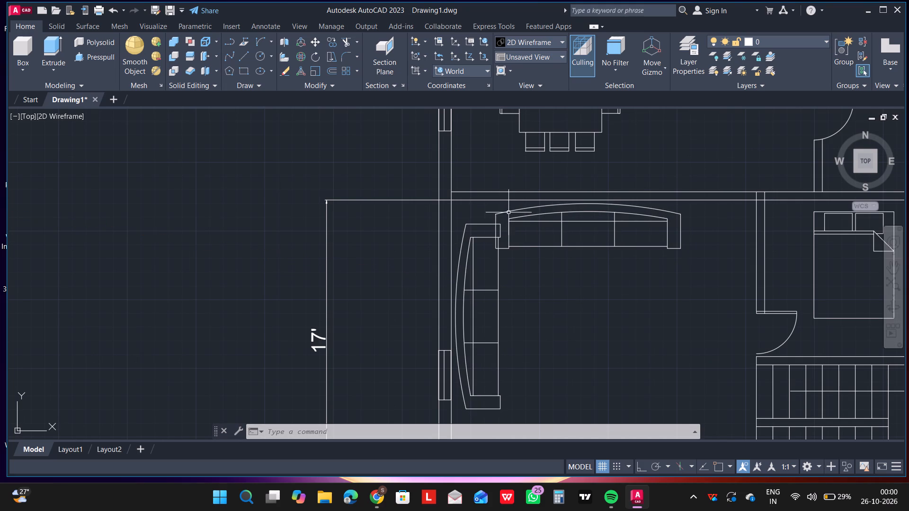
Move the living room's horizontal sofa slightly east, clear of the vertical sofa.
left_click(509, 212)
right_click(509, 212)
left_click(547, 264)
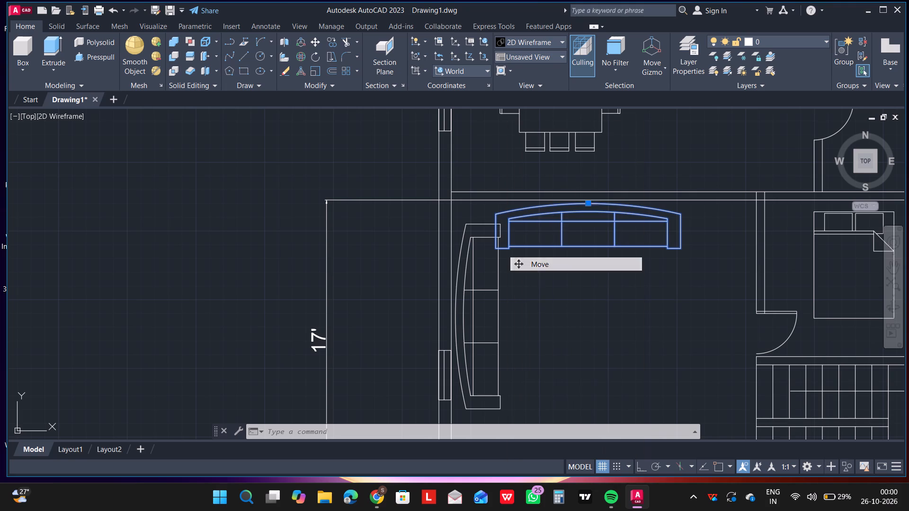
left_click(534, 235)
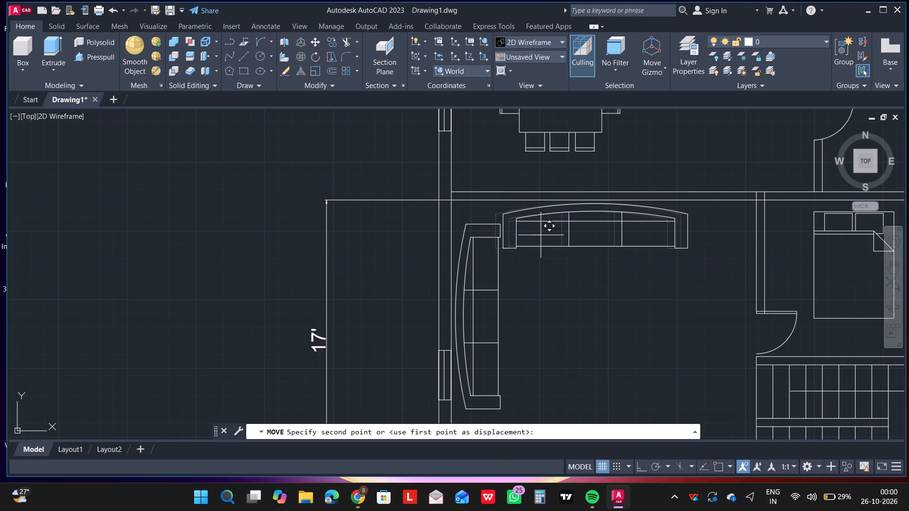
left_click(541, 235)
key("Escape")
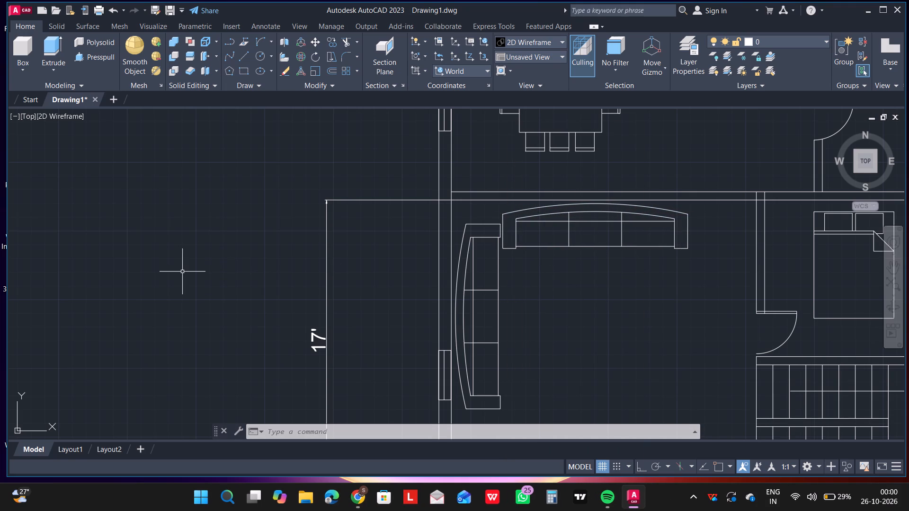
Draw a 6' by 6' rectangle in the empty space west of the living room.
type("rec")
key("Return")
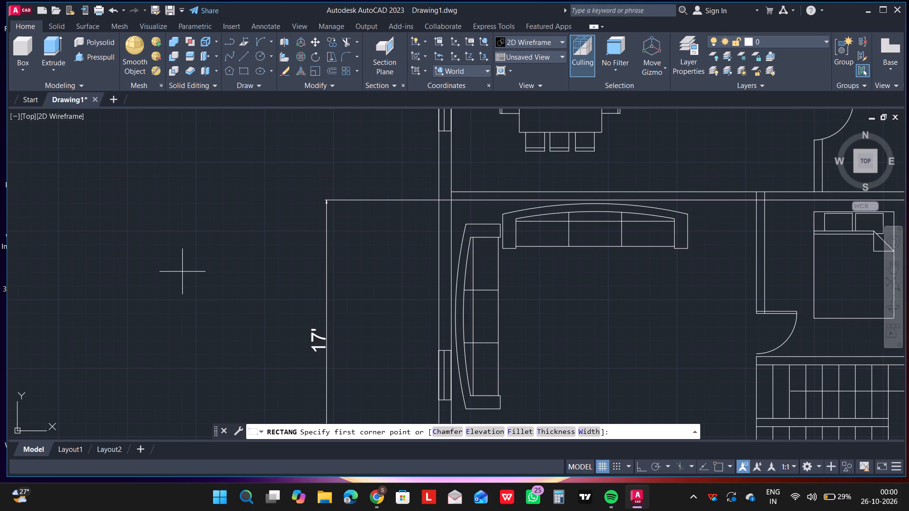
left_click(134, 228)
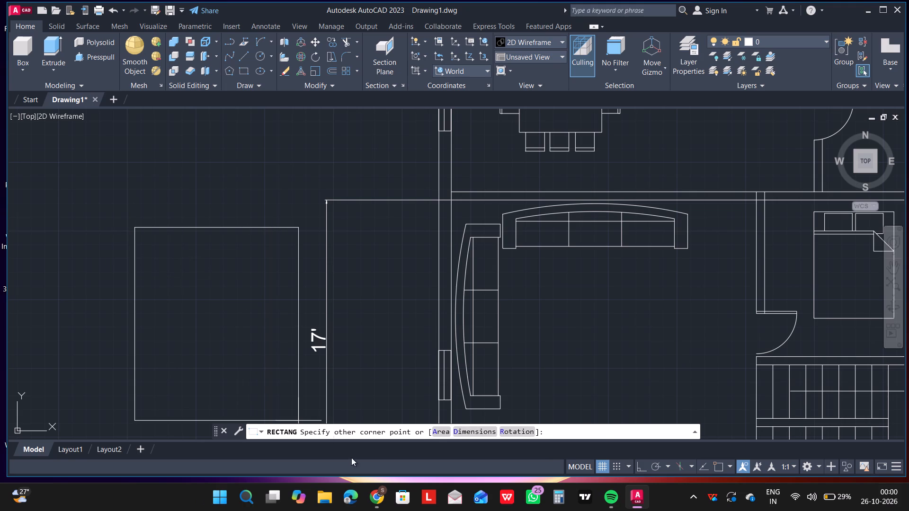
left_click_drag(476, 430, 471, 430)
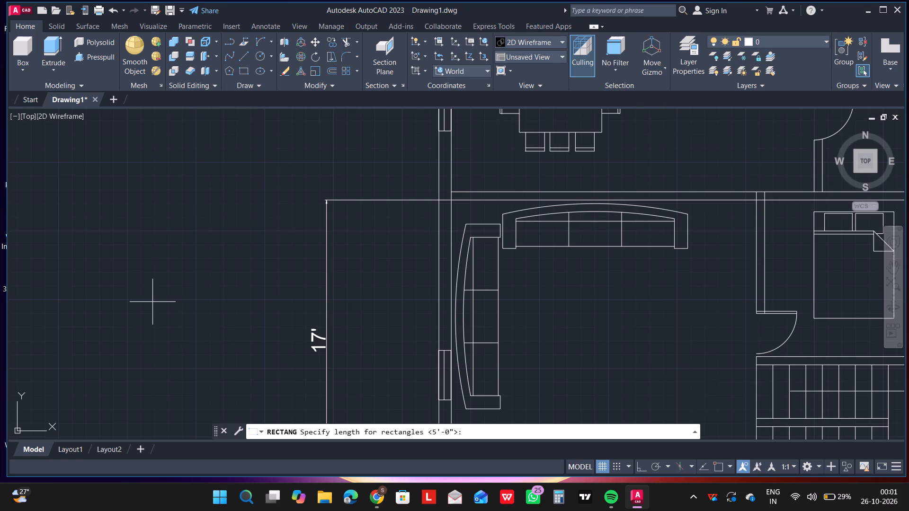
type("6'")
key("Return")
type("6'")
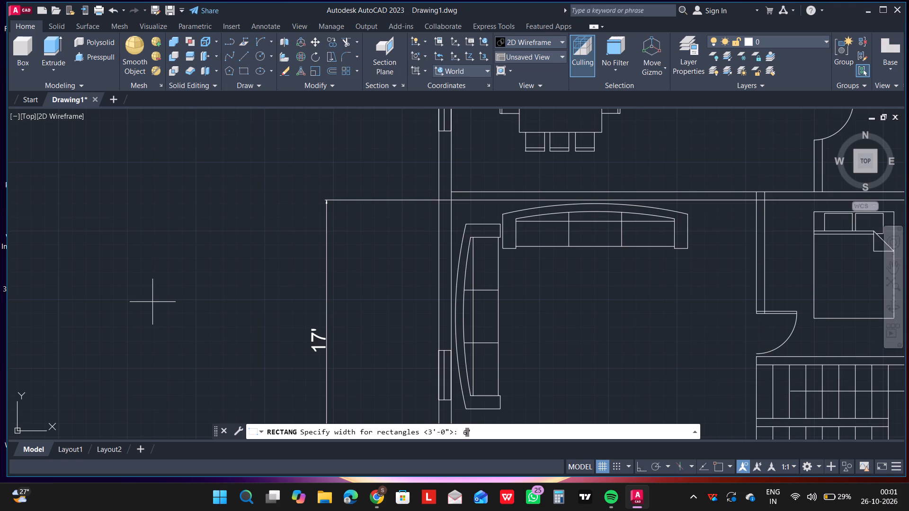
key("Return")
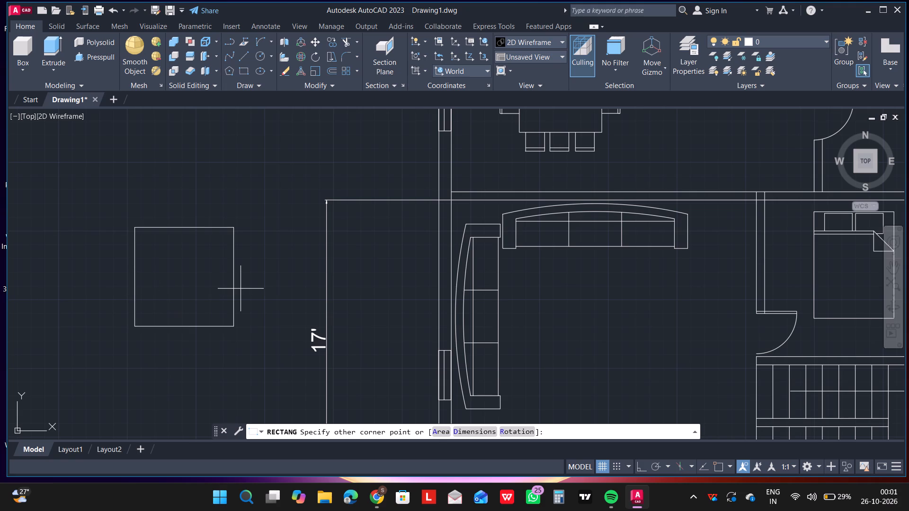
left_click(241, 289)
key("Escape")
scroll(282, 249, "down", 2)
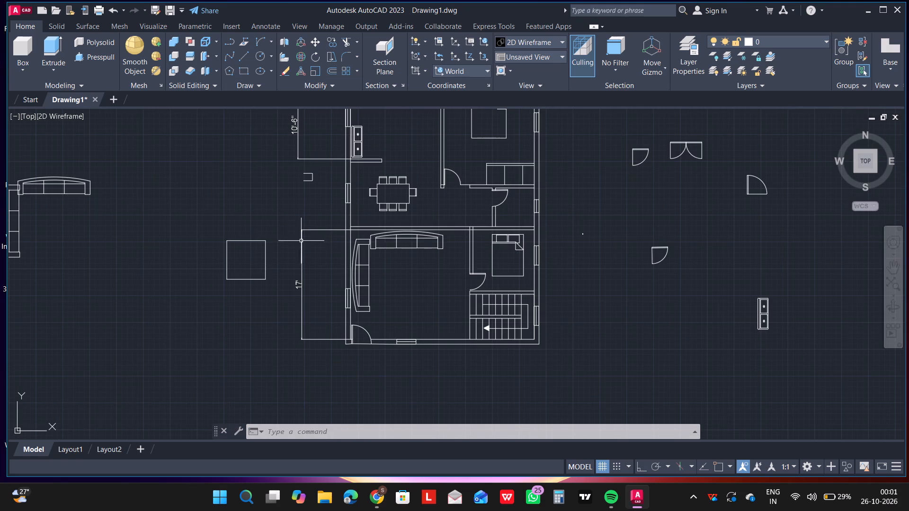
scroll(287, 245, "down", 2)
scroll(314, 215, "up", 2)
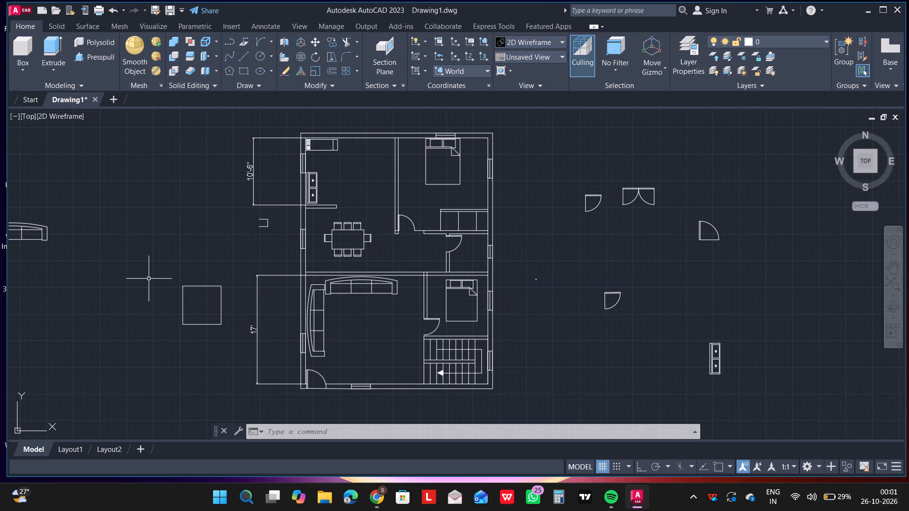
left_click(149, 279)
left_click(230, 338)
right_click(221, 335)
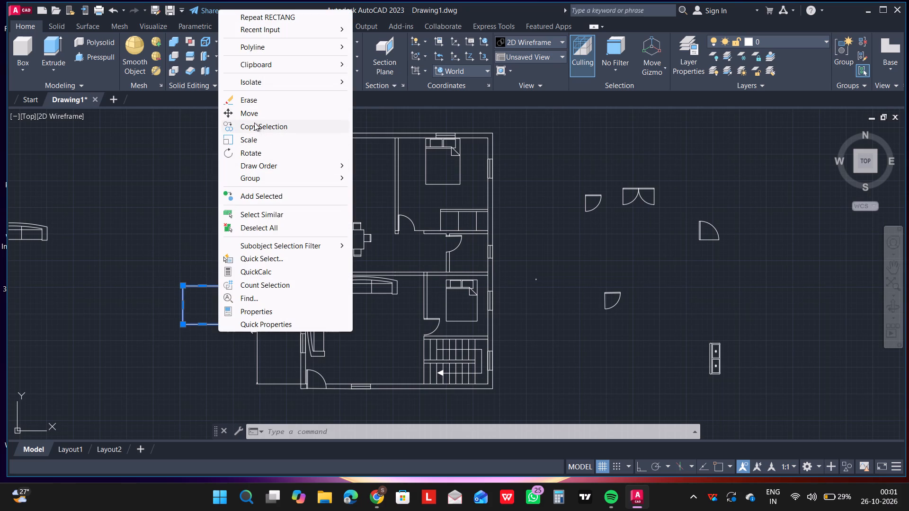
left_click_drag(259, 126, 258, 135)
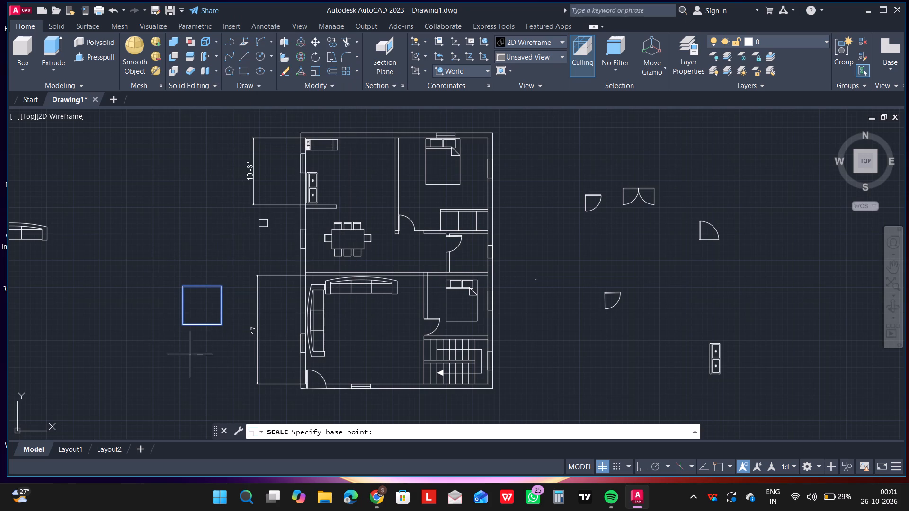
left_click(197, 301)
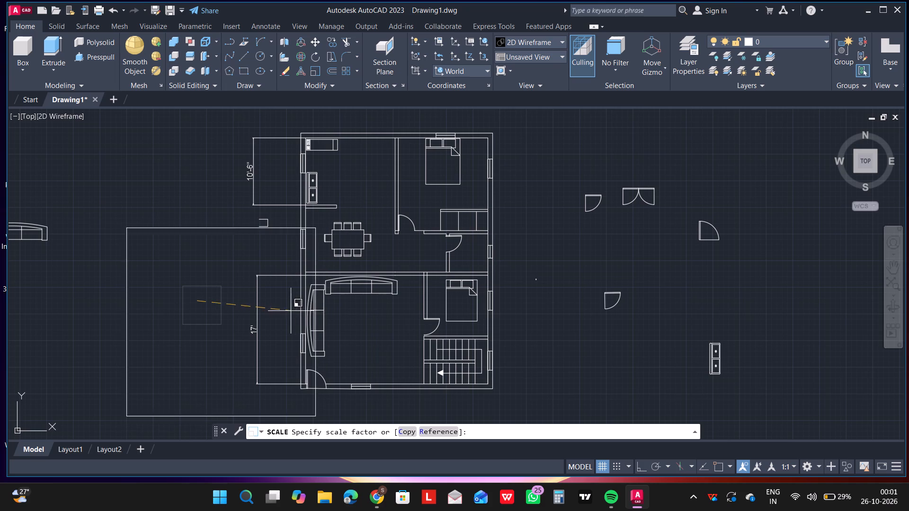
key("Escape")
Copy the 6' square into the living room, placing it southeast of the two sofas' corner.
left_click_drag(155, 271, 166, 277)
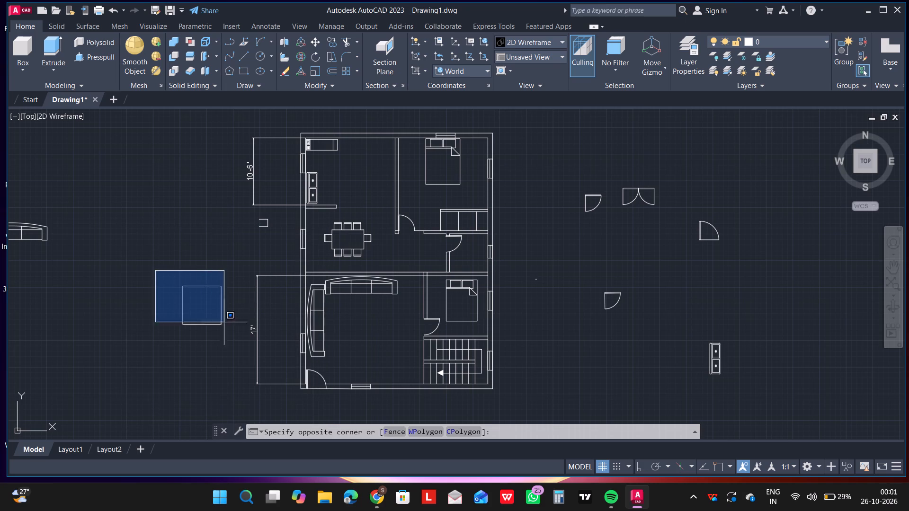
left_click(239, 353)
right_click(234, 348)
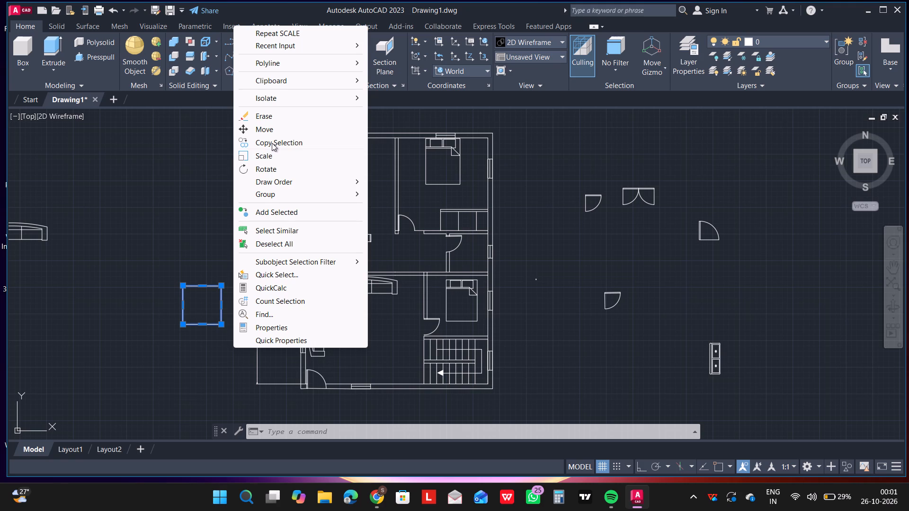
left_click(272, 142)
left_click(208, 301)
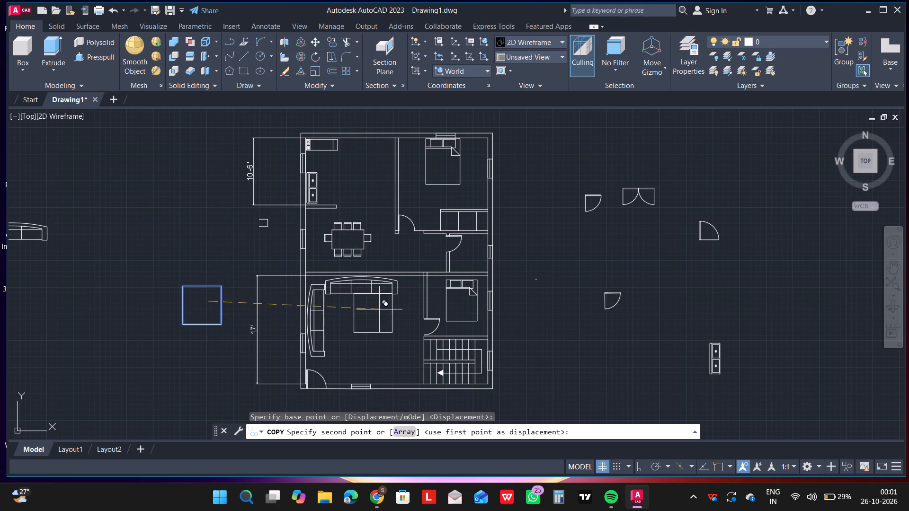
left_click(371, 320)
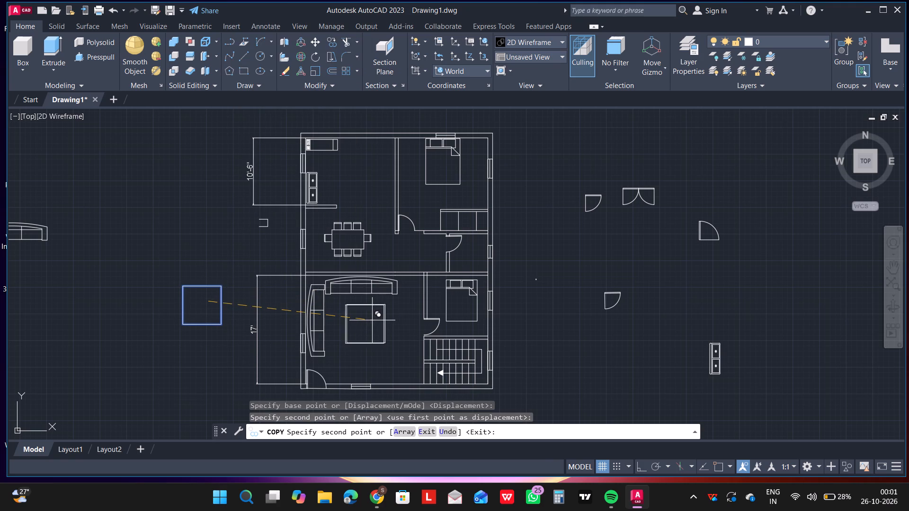
key("Escape")
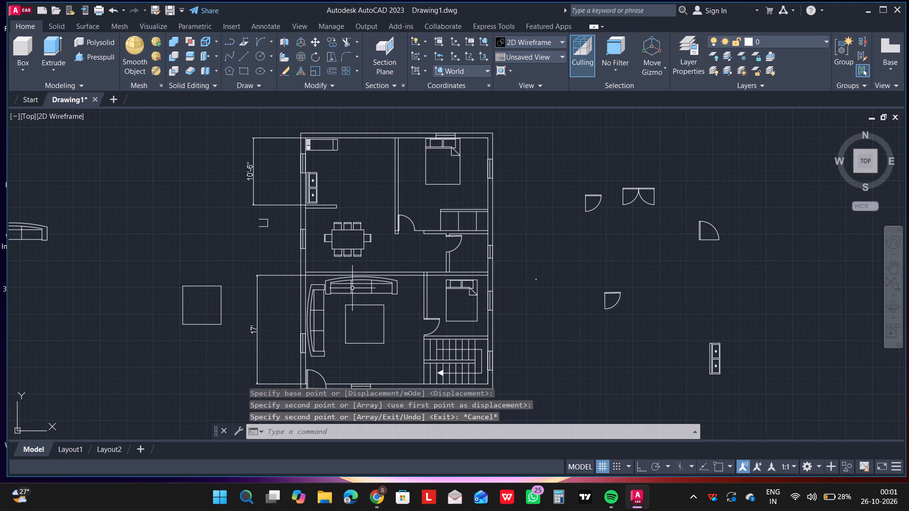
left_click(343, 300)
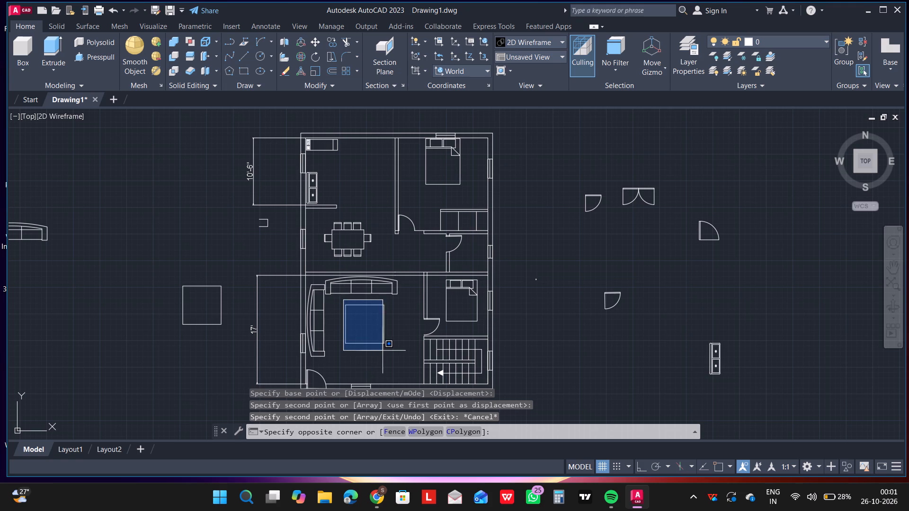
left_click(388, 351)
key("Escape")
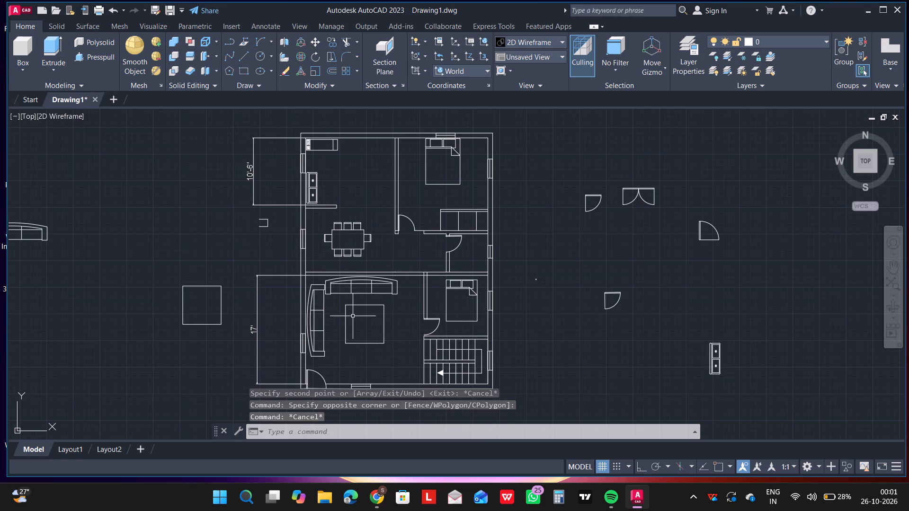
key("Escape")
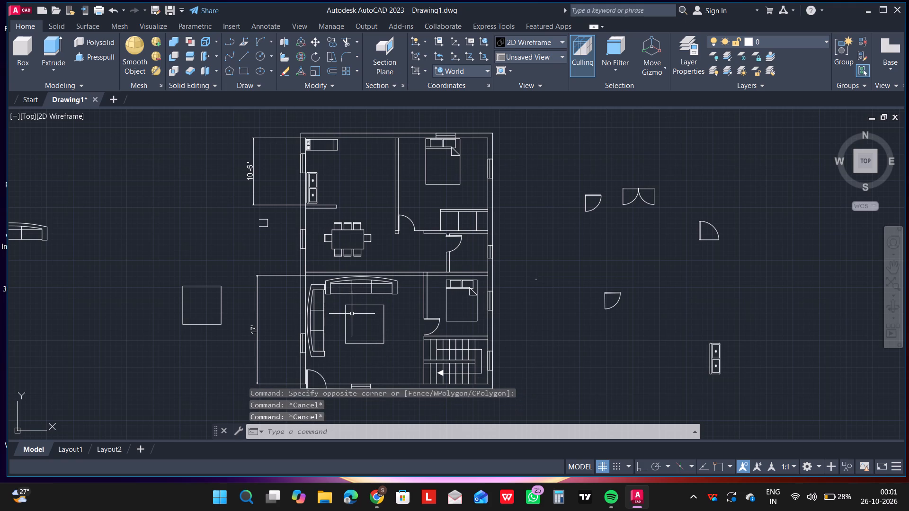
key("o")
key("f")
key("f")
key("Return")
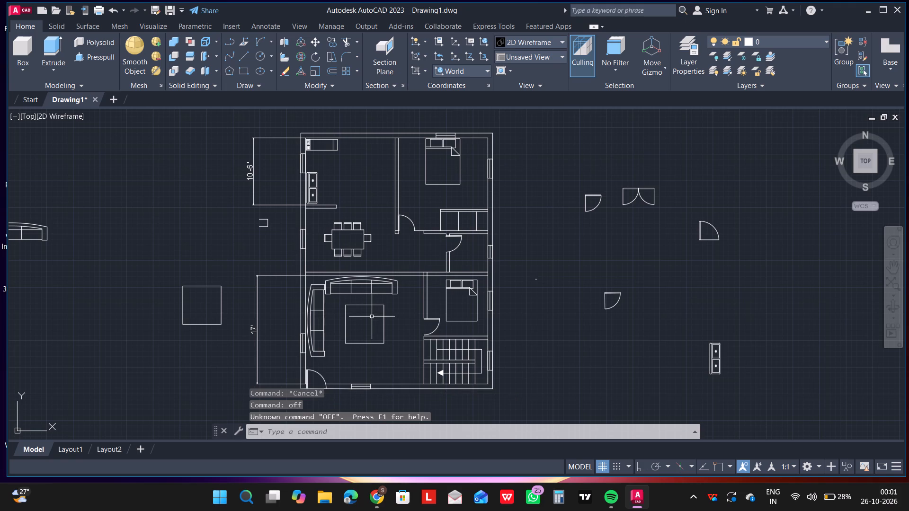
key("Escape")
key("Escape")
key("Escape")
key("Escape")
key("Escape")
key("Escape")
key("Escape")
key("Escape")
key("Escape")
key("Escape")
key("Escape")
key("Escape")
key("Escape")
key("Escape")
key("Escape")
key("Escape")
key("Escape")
Offset the living room's 6' square inward by 5", then offset the resulting square inward by the same distance.
type("off")
key("Return")
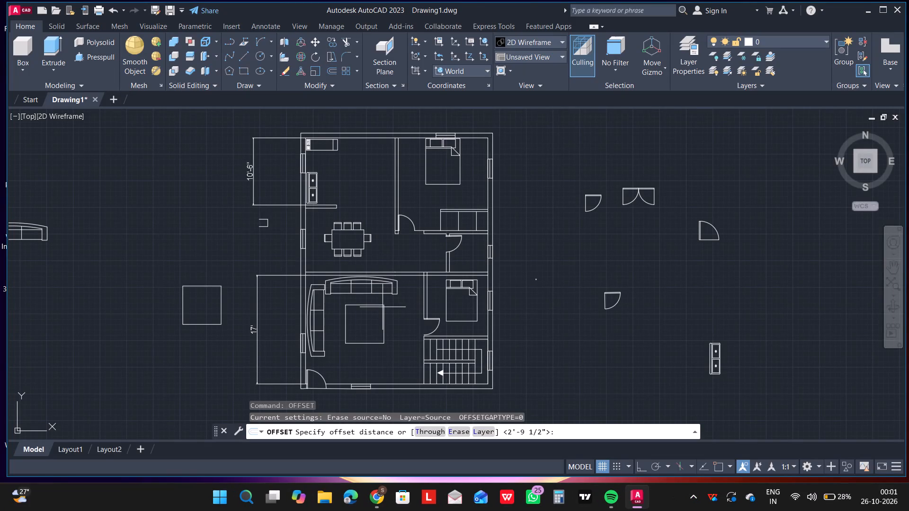
left_click_drag(383, 306, 379, 315)
key("1")
key("BackSpace")
type("5\"")
key("Return")
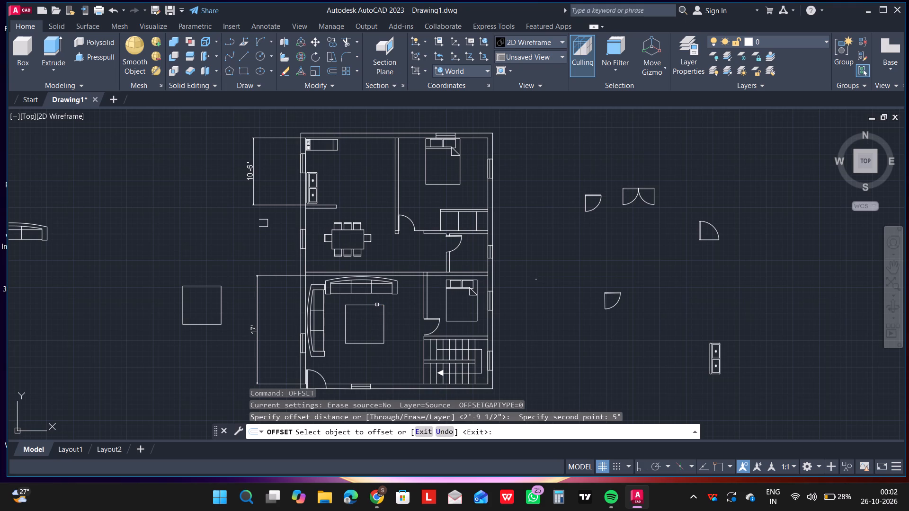
left_click(377, 305)
left_click(375, 317)
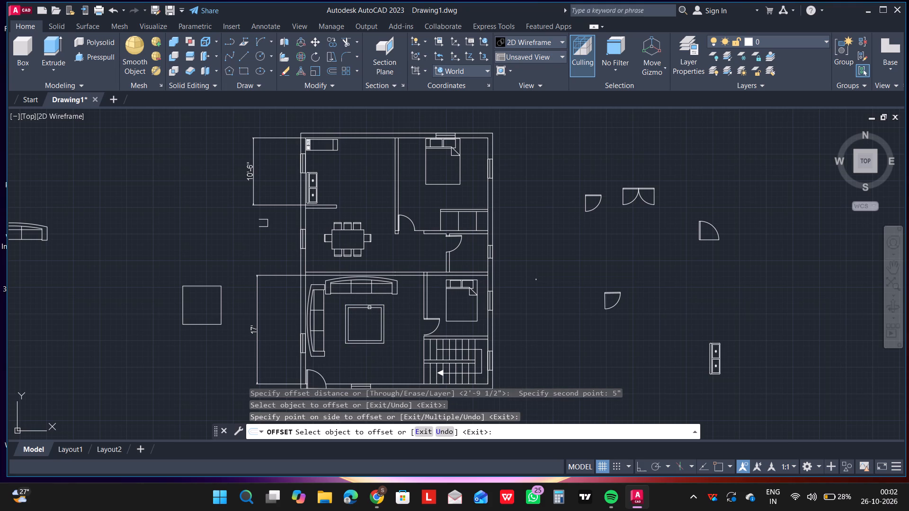
left_click_drag(369, 308, 369, 313)
left_click(368, 318)
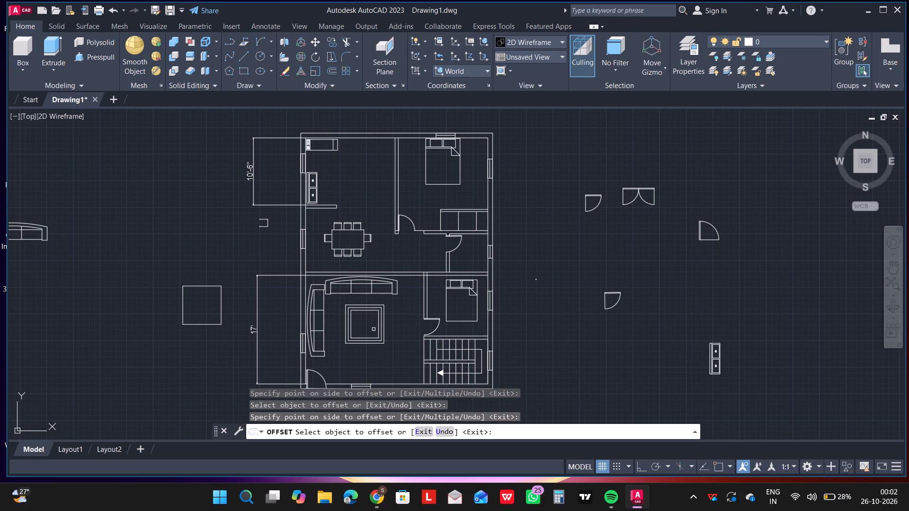
key("Return")
Remove all four sides of the outermost square of the living room's centre table with Trim, keeping the two inner squares.
key("t")
key("r")
key("Return")
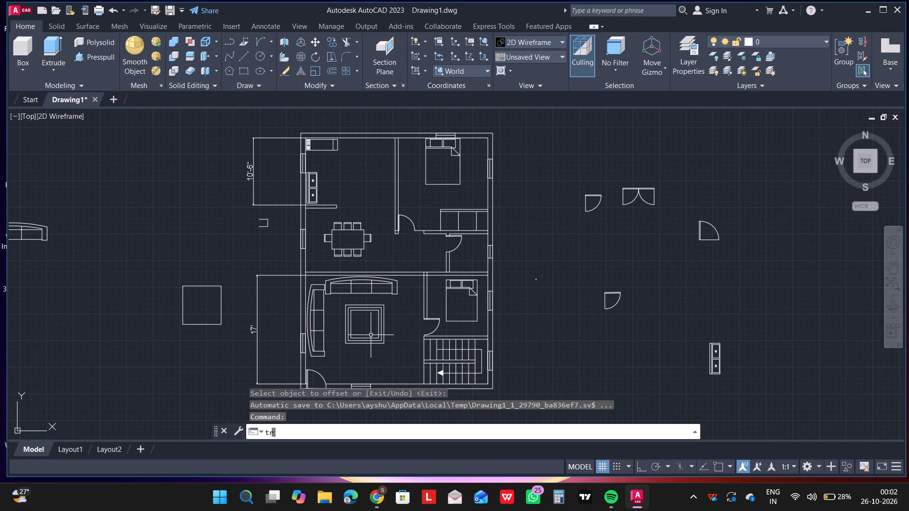
scroll(346, 306, "up", 2)
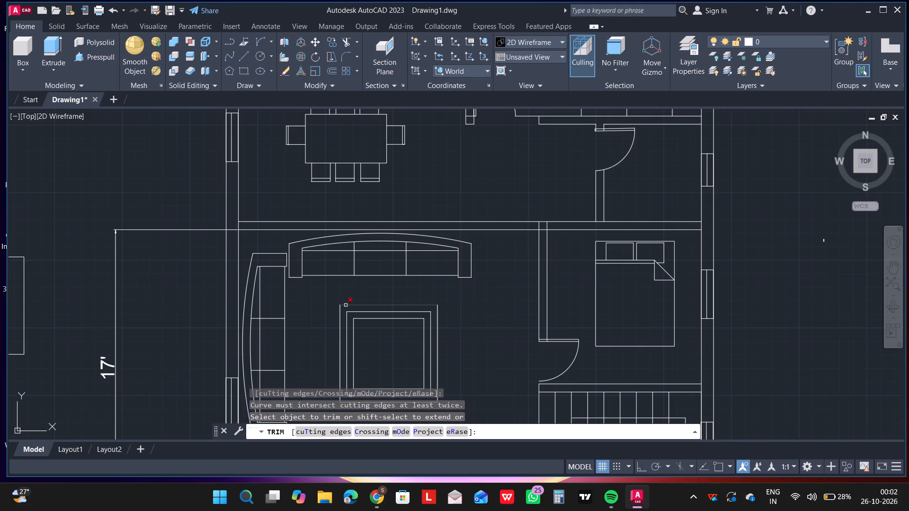
left_click(345, 305)
left_click(340, 308)
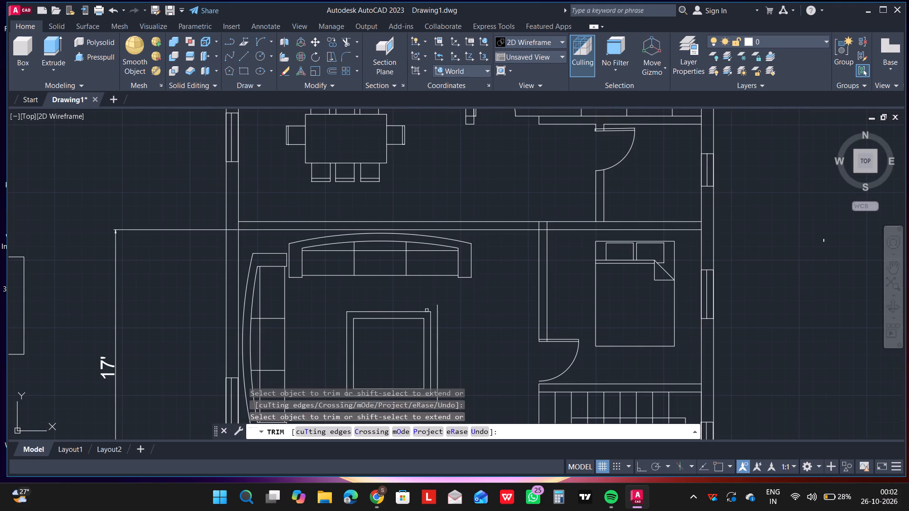
left_click(437, 309)
scroll(433, 315, "down", 2)
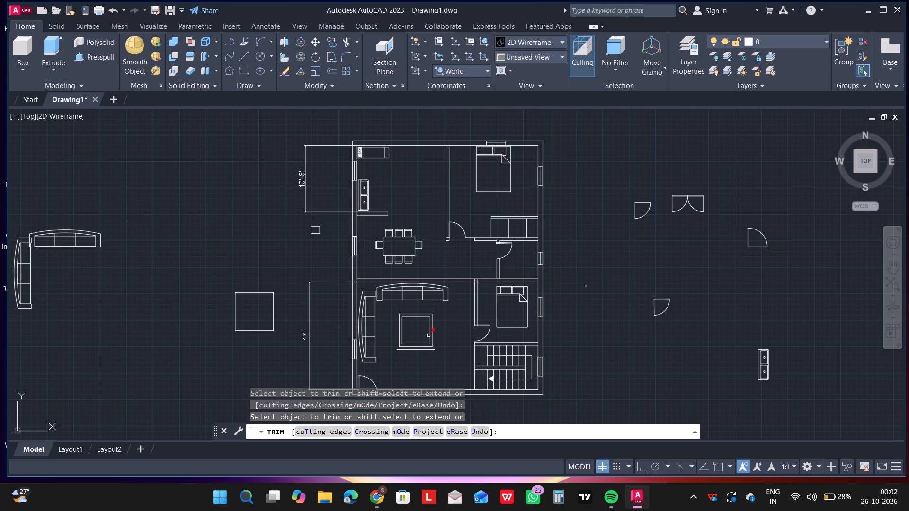
scroll(417, 347, "up", 3)
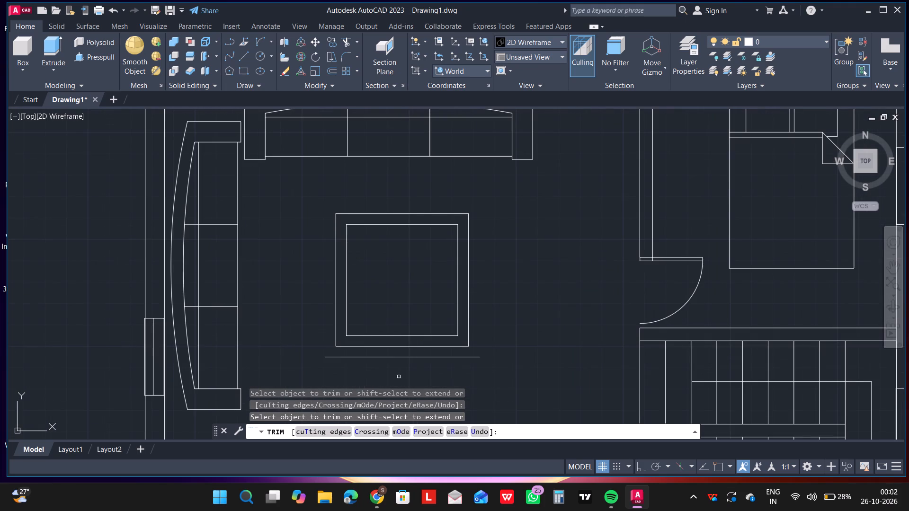
left_click(411, 357)
scroll(522, 329, "down", 3)
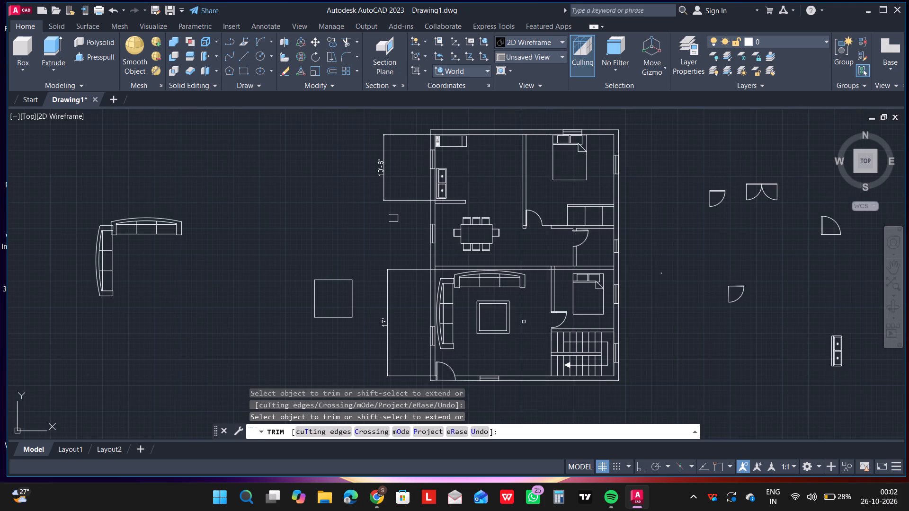
key("Escape")
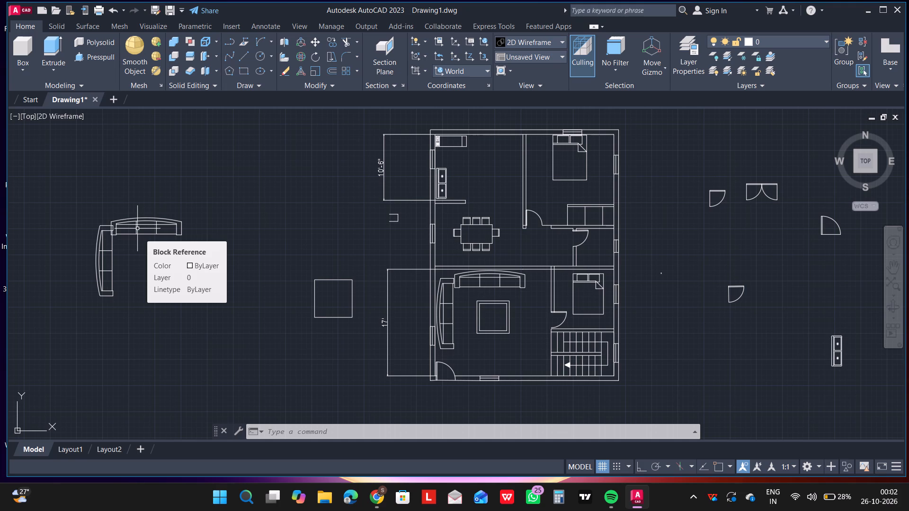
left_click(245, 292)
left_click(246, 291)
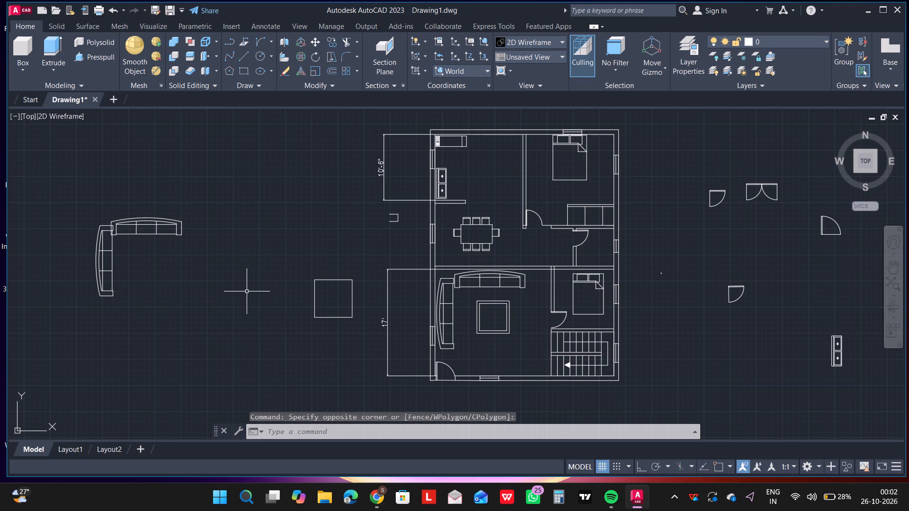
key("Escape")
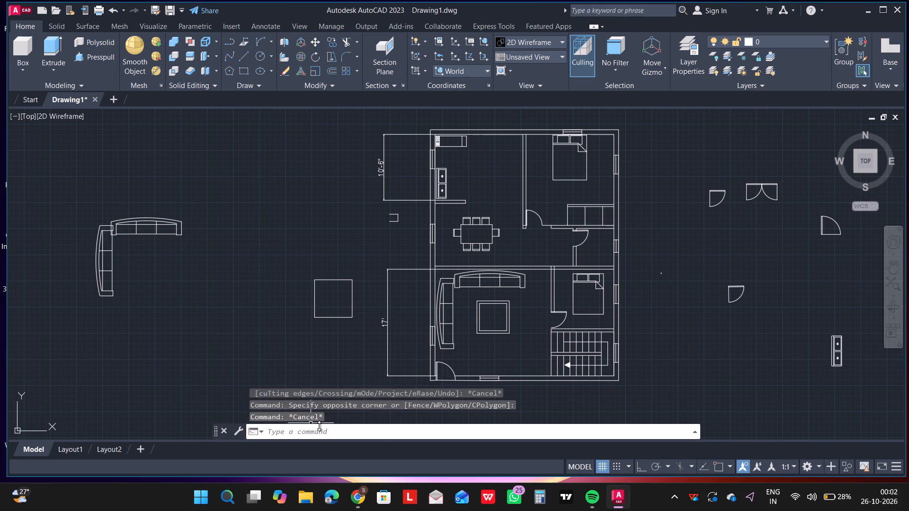
Open DesignCenter and look through the furniture blocks of Home - Space Planner.dwg.
left_click(319, 430)
type("dc")
key("Return")
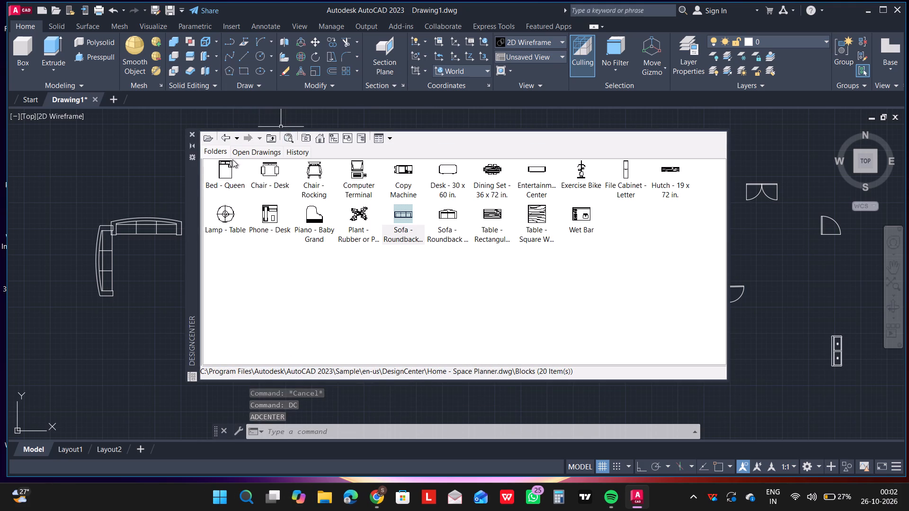
left_click(222, 137)
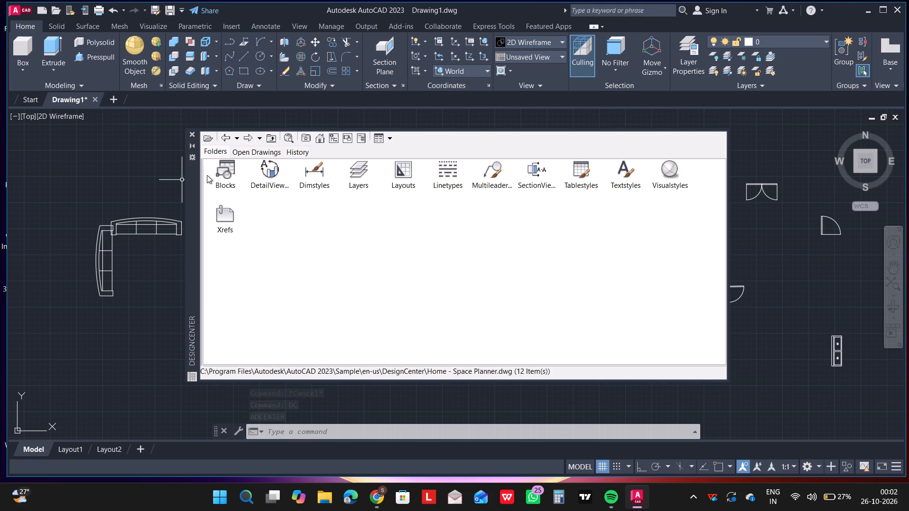
double_click(226, 171)
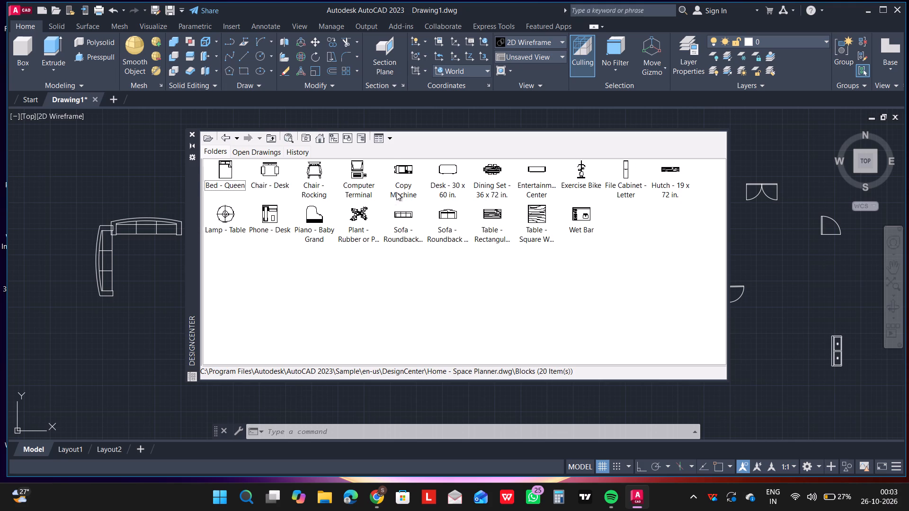
left_click(223, 138)
double_click(224, 175)
left_click(224, 140)
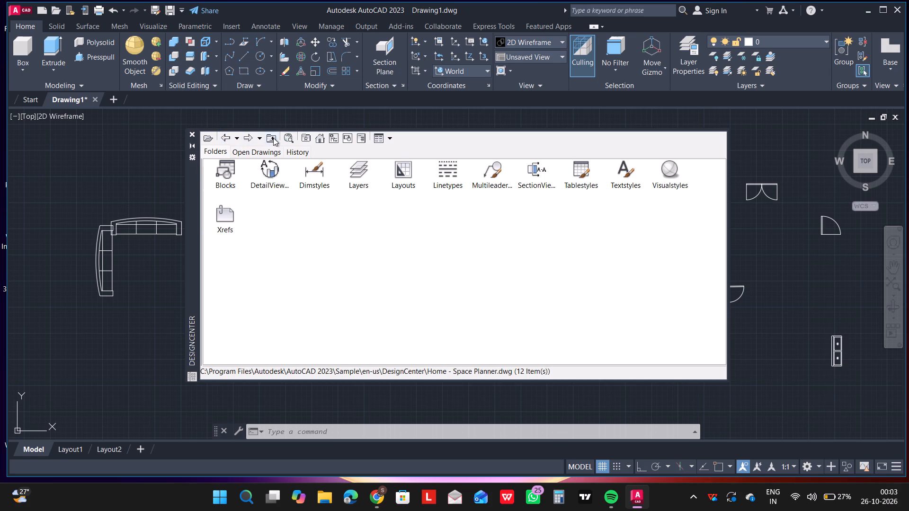
Browse from the Sample folder's en-us subfolder to the DesignCenter drawings and look through the blocks of Hydraulic - Pneumatic.dwg.
left_click(319, 135)
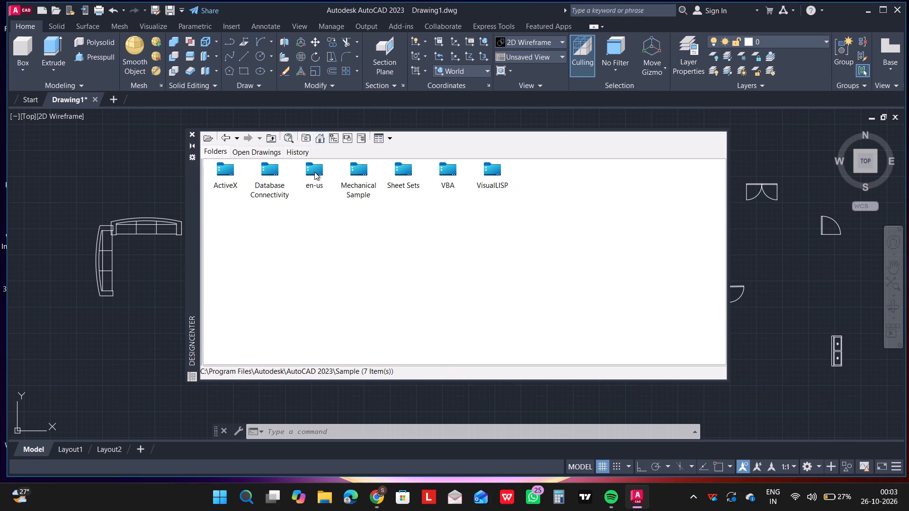
left_click(317, 170)
left_click(317, 169)
double_click(219, 173)
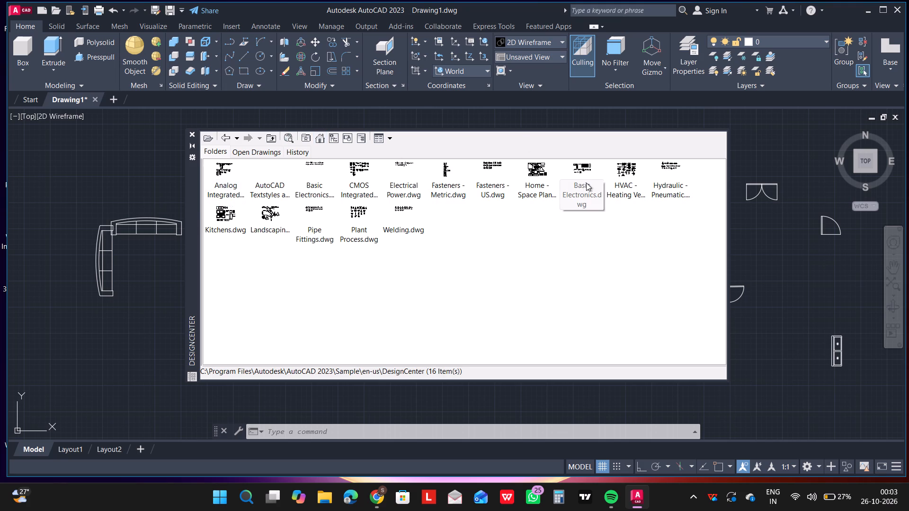
double_click(664, 167)
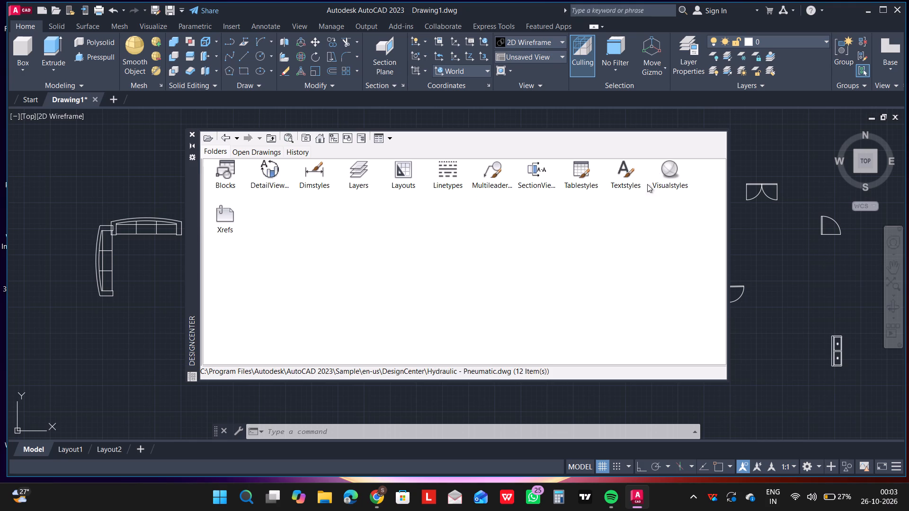
double_click(229, 172)
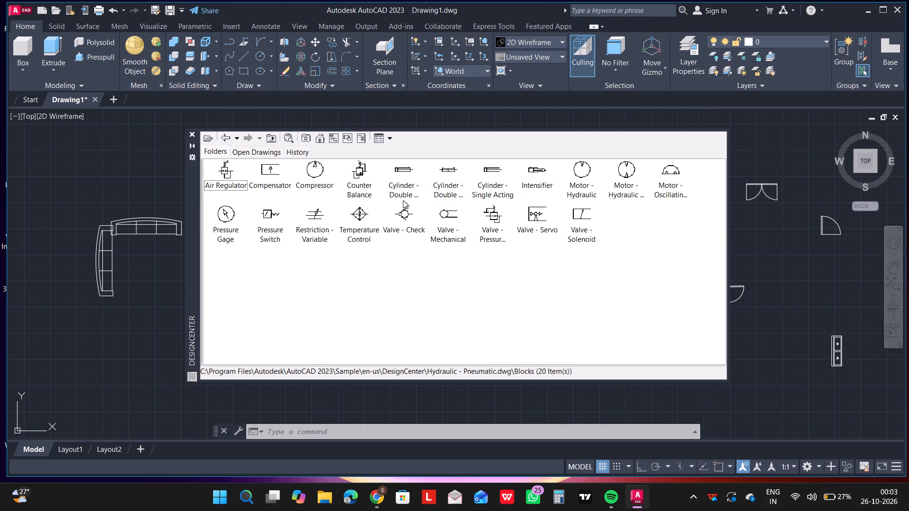
left_click(227, 140)
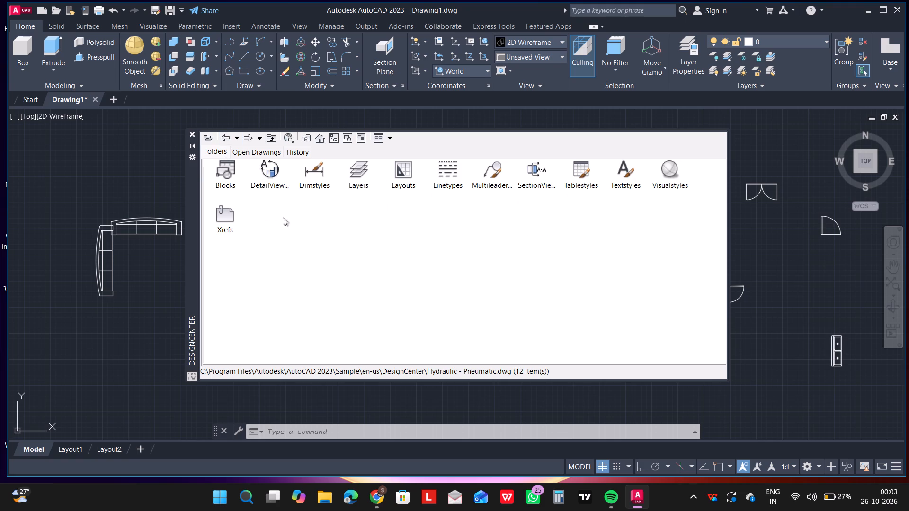
left_click(227, 140)
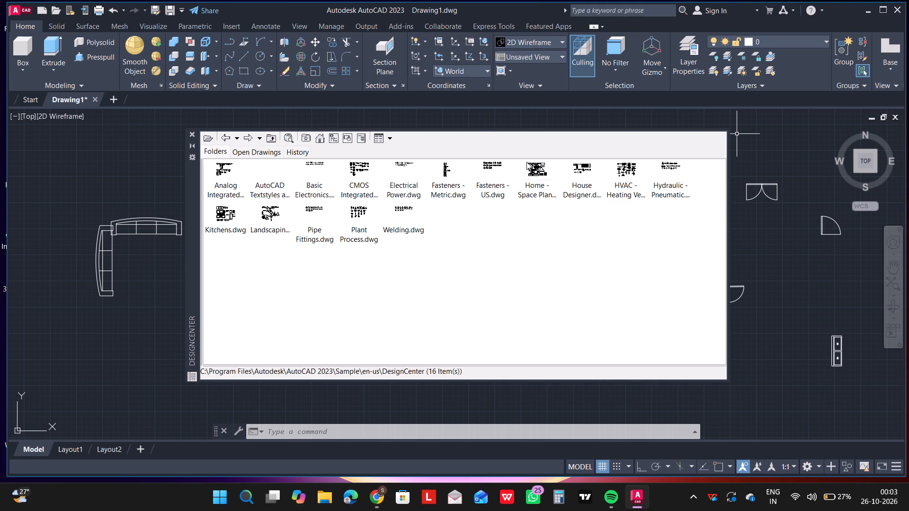
Insert the Toilet - top block from House Designer.dwg in the empty area beside the floor plan, turned roughly a quarter turn.
left_click(584, 178)
left_click(581, 174)
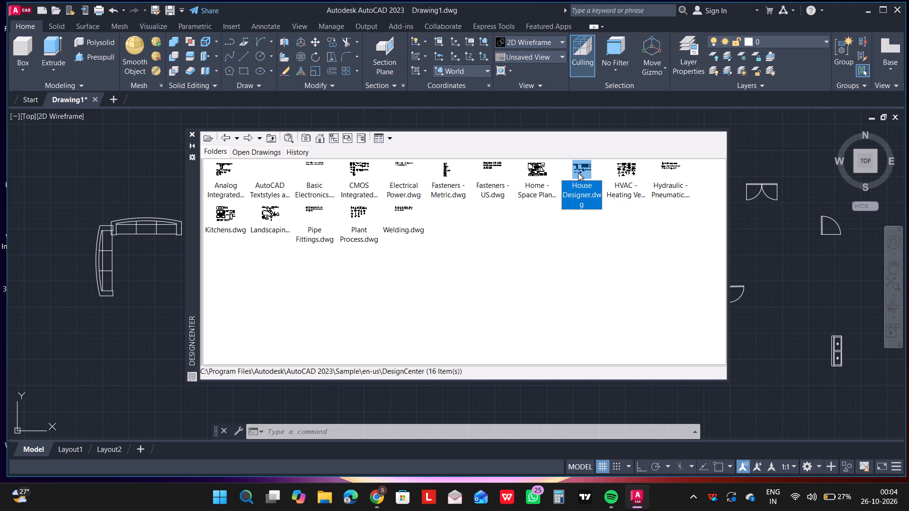
double_click(581, 176)
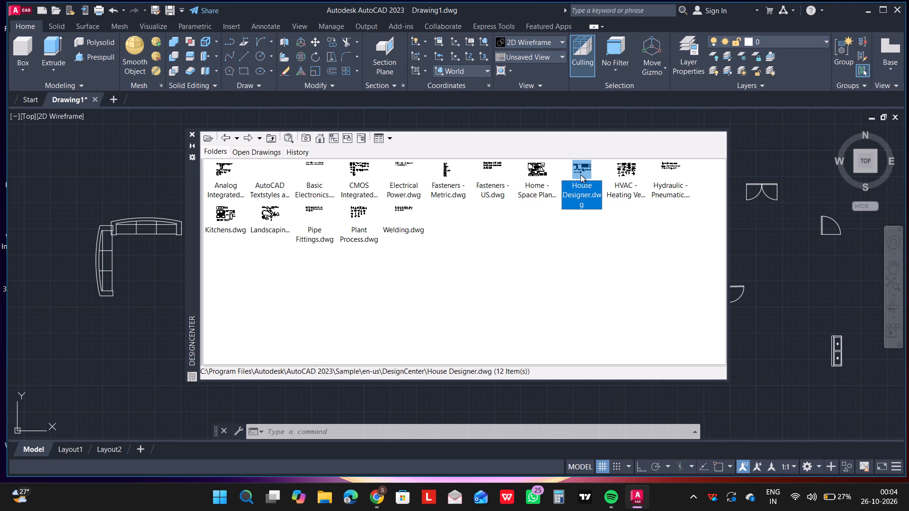
double_click(222, 172)
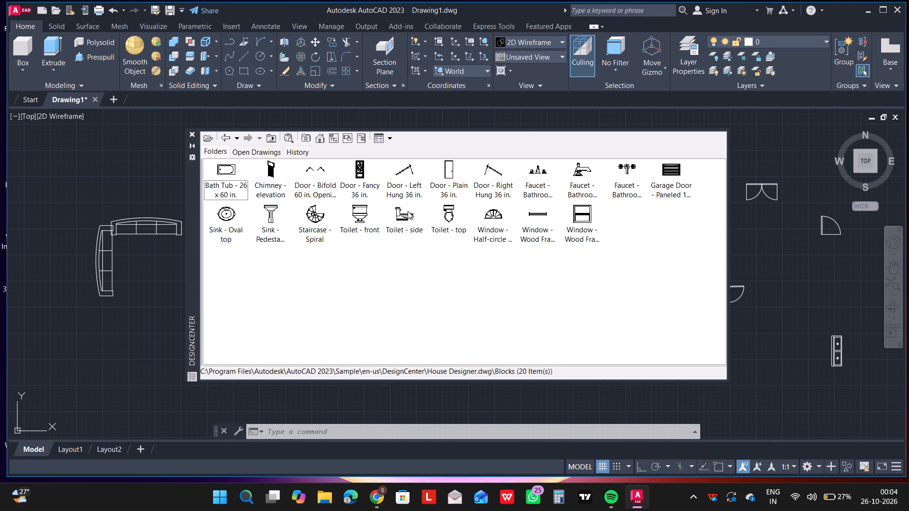
left_click(449, 213)
double_click(446, 219)
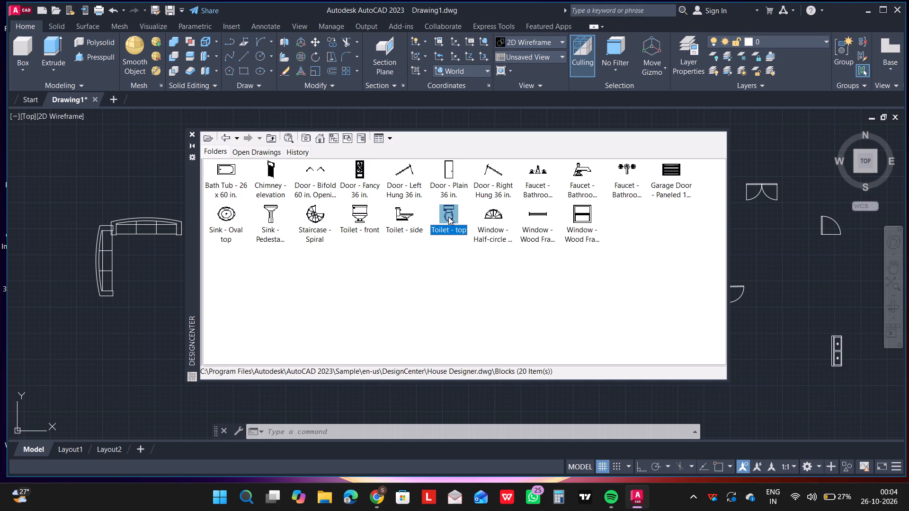
double_click(447, 226)
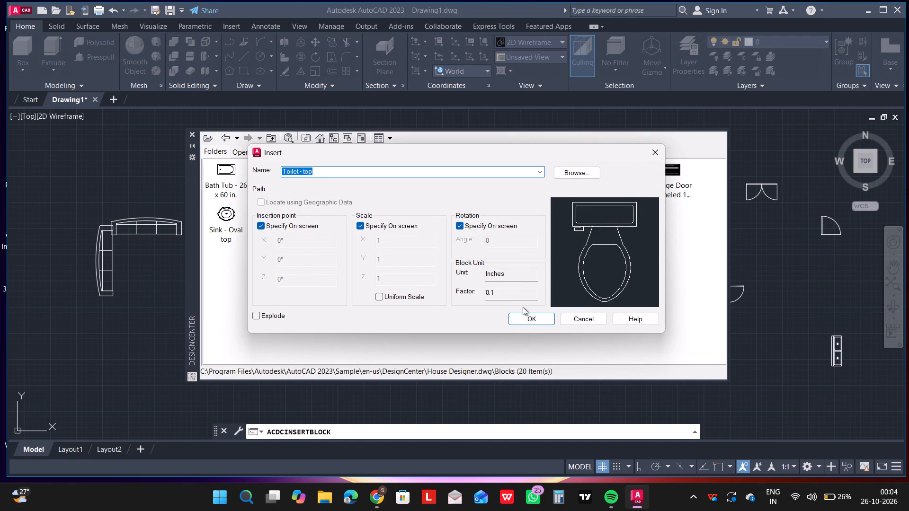
left_click(526, 317)
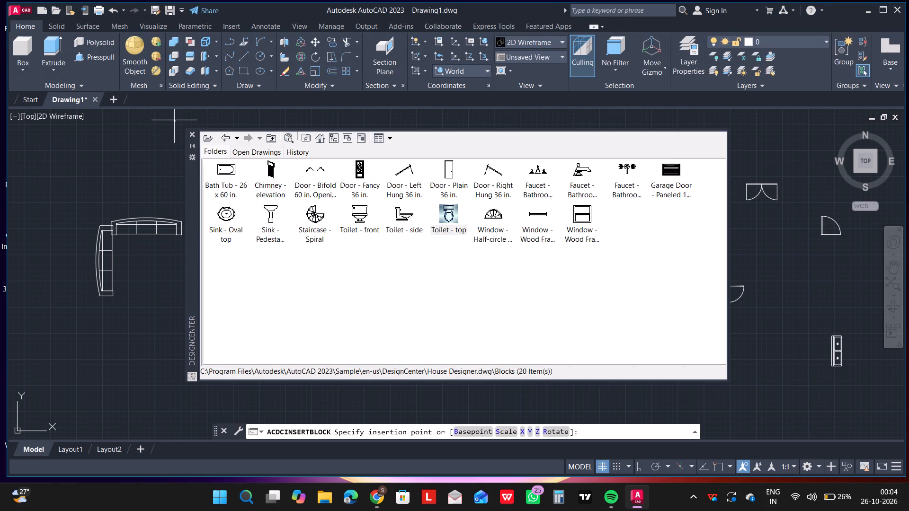
left_click(191, 130)
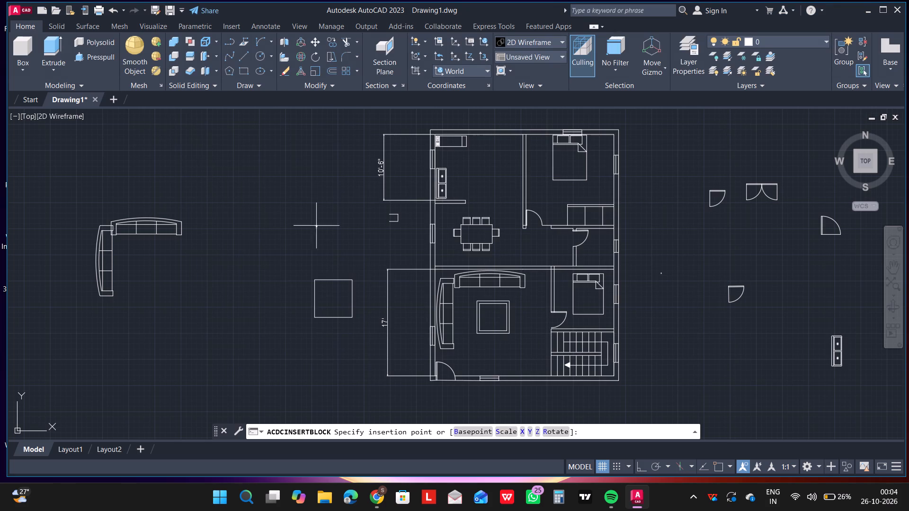
left_click(268, 223)
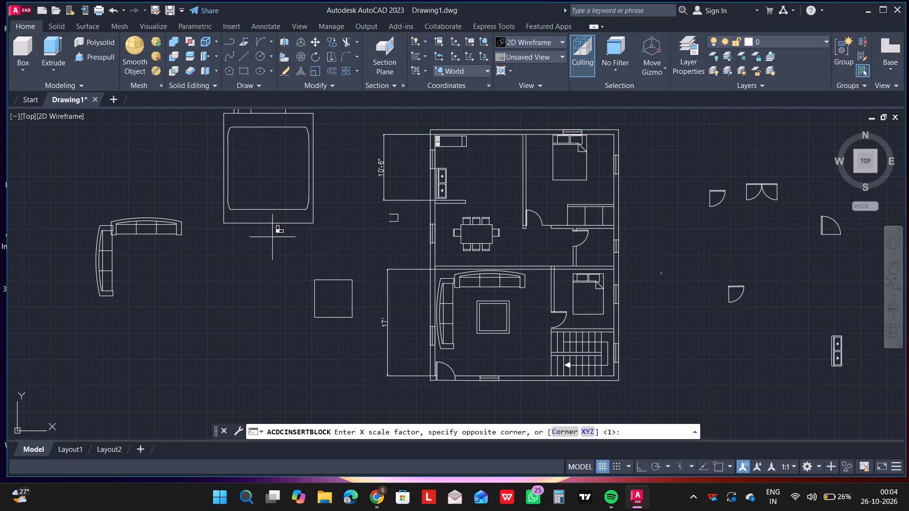
left_click(275, 227)
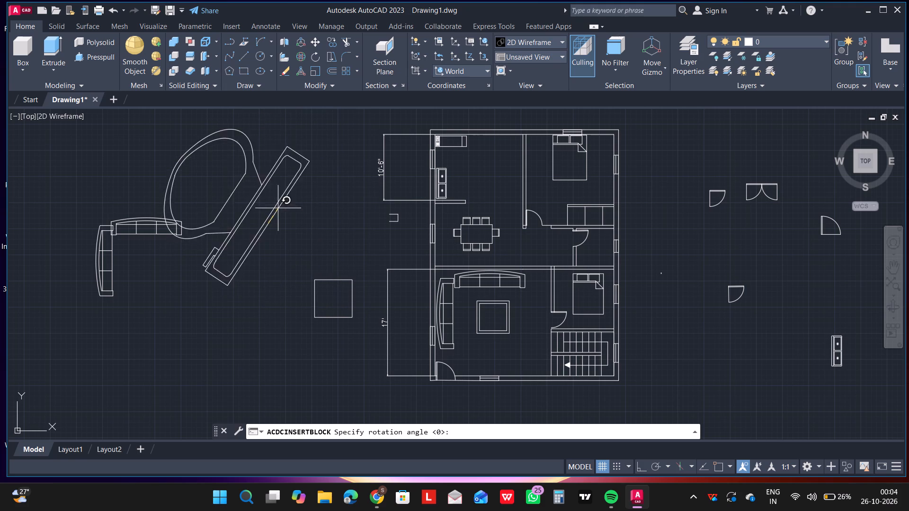
left_click(269, 185)
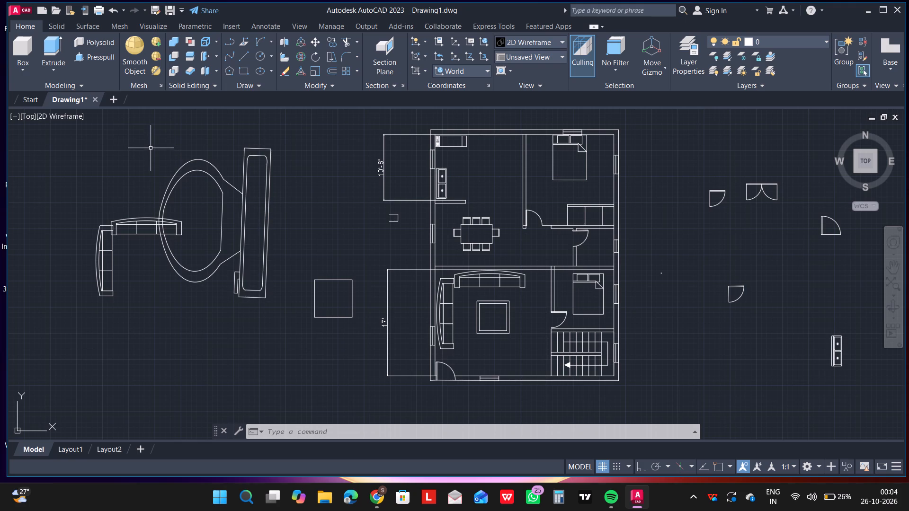
Scale the oversized toilet block down about the middle of its tank to suit the floor plan's furniture.
left_click_drag(151, 148, 154, 153)
left_click(273, 318)
right_click(269, 314)
left_click(196, 315)
left_click(205, 264)
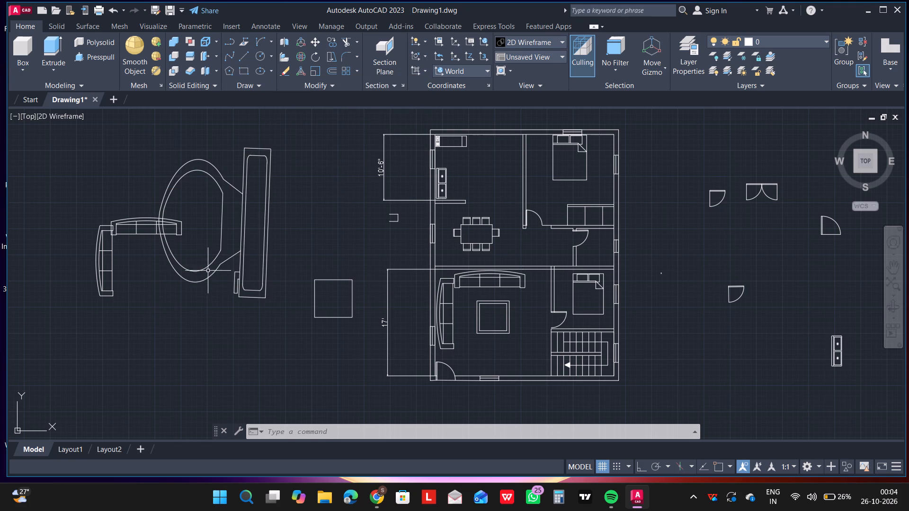
left_click(209, 264)
right_click(214, 270)
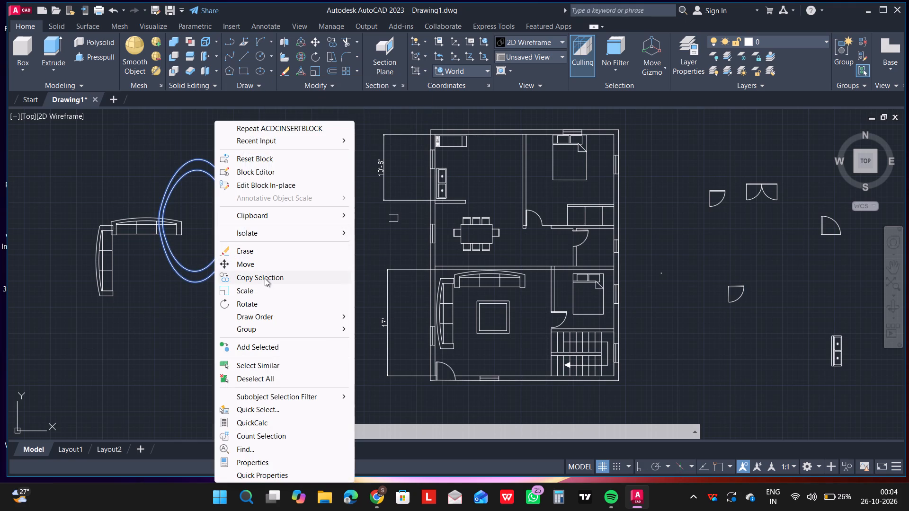
left_click(251, 288)
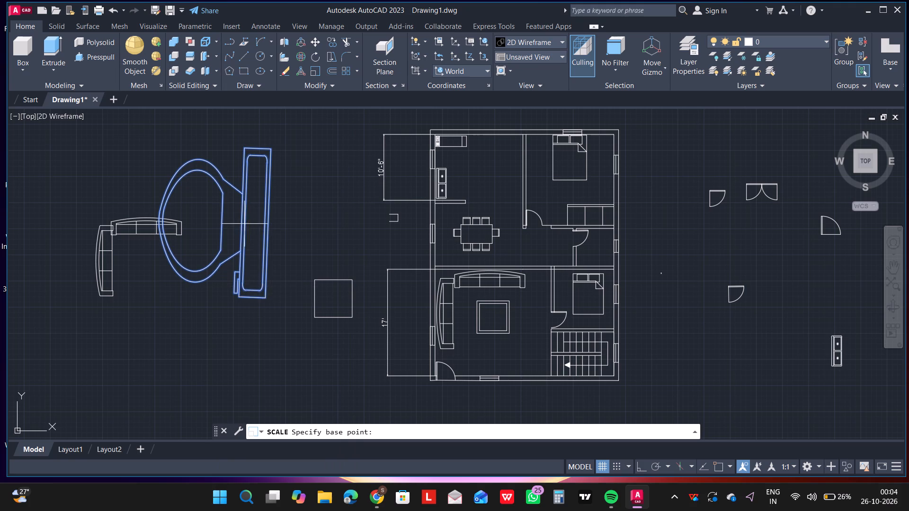
left_click(241, 222)
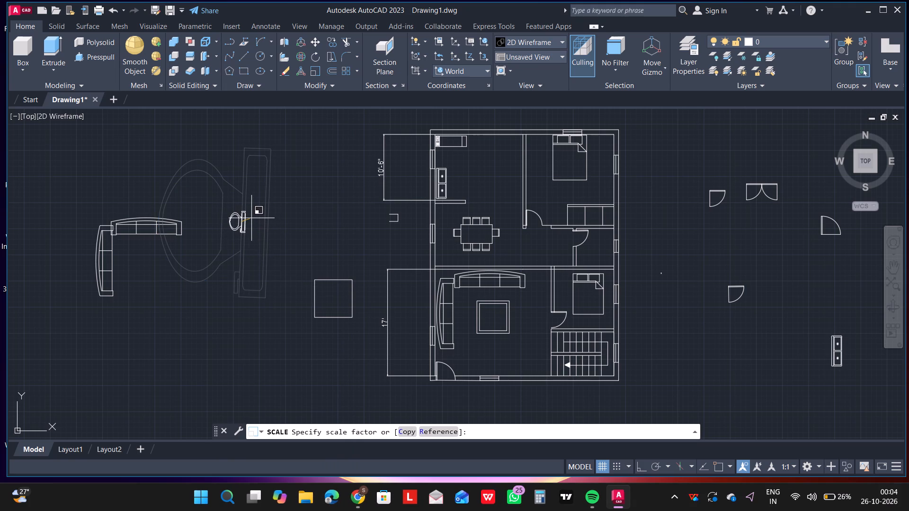
left_click(251, 218)
Copy the scaled toilet into the small bathroom between the bedrooms, with its tank against the exterior window wall.
left_click_drag(197, 203, 203, 204)
left_click(268, 250)
right_click(268, 250)
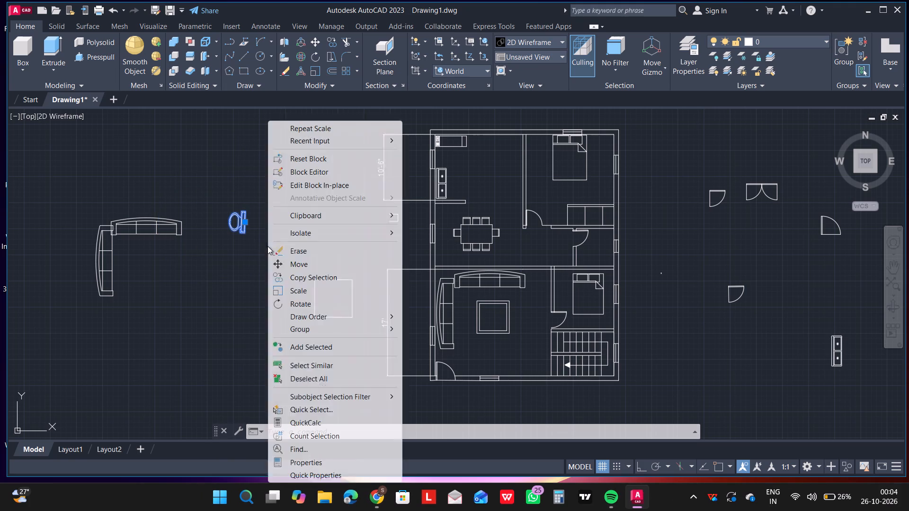
left_click(302, 276)
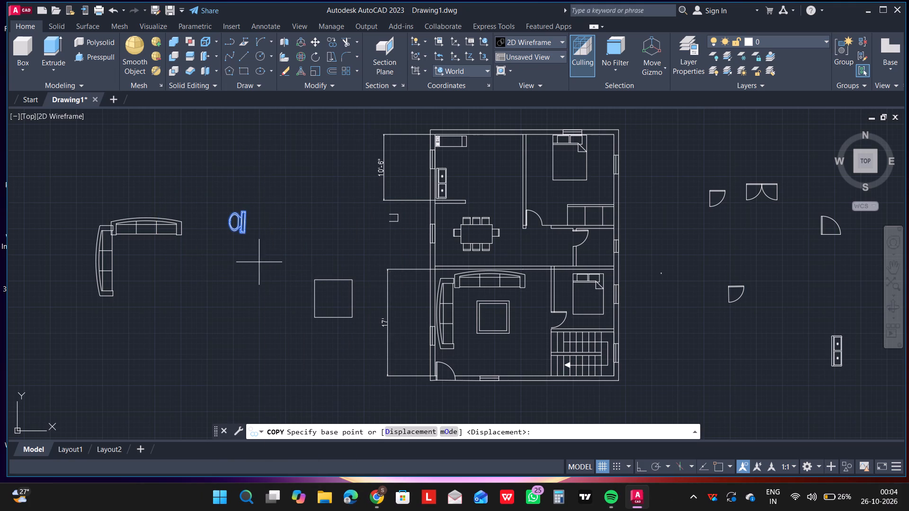
left_click_drag(236, 217, 250, 231)
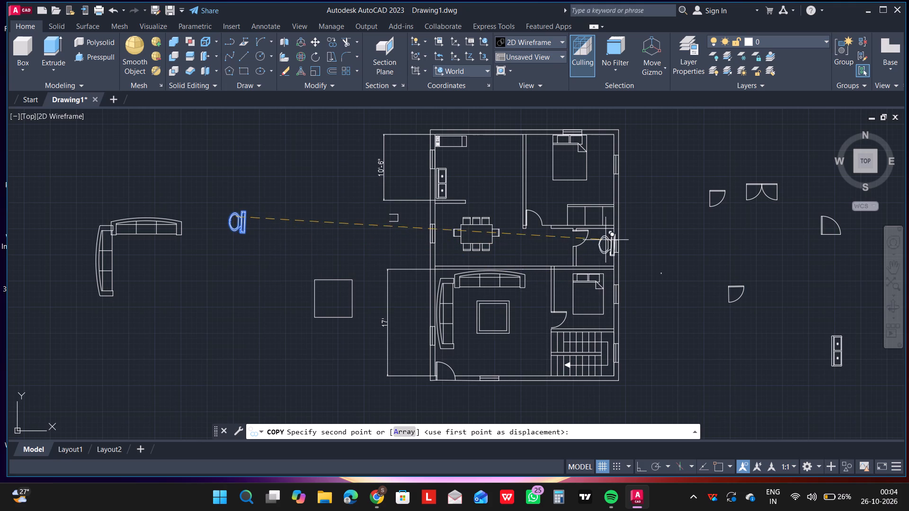
scroll(605, 247, "up", 2)
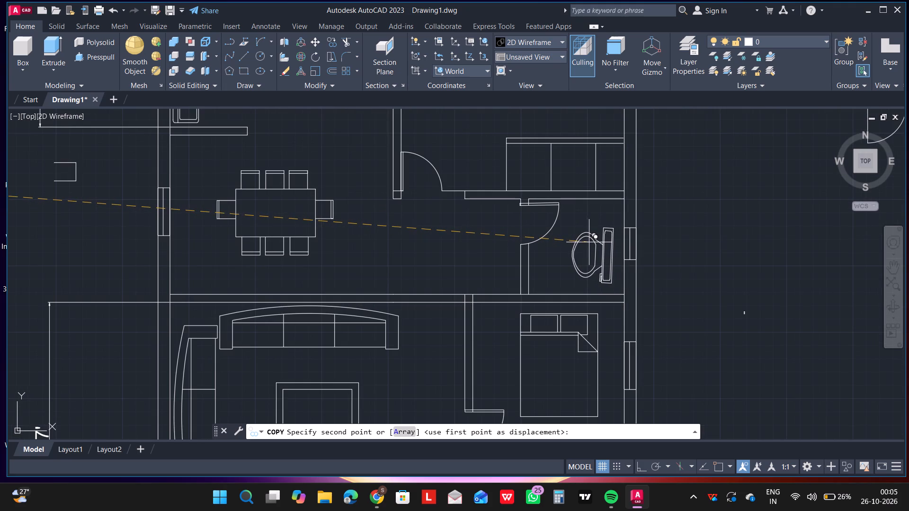
key("F8")
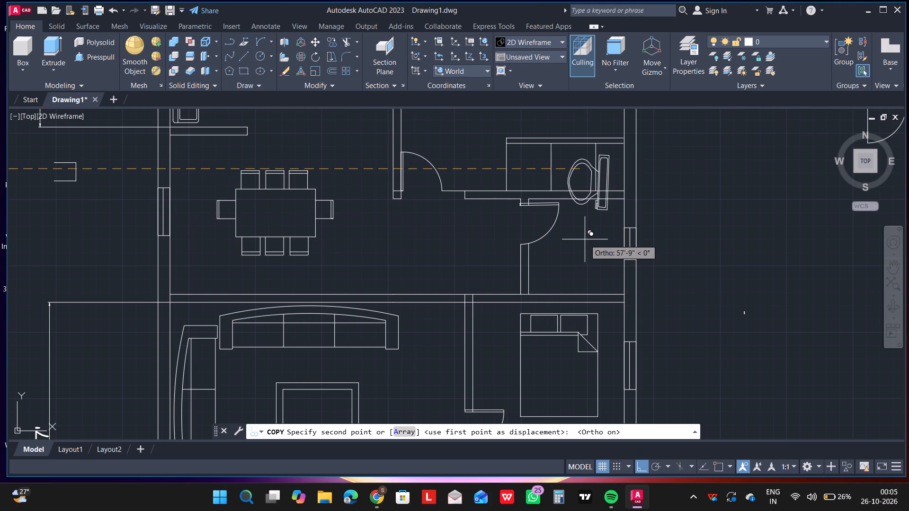
key("F8")
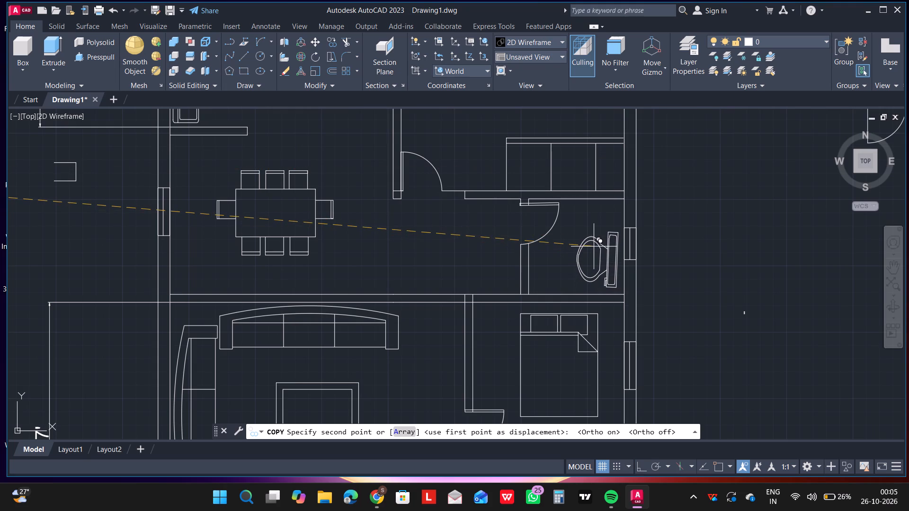
scroll(593, 242, "down", 2)
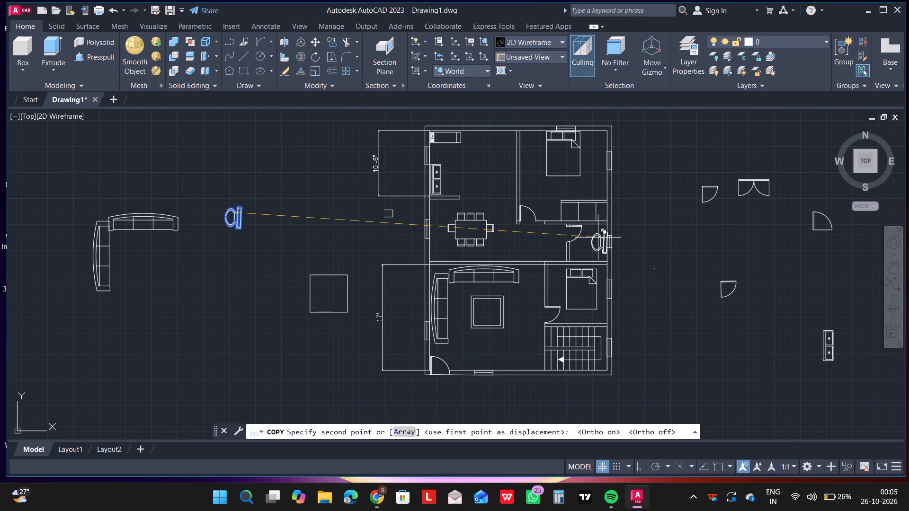
scroll(598, 238, "up", 3)
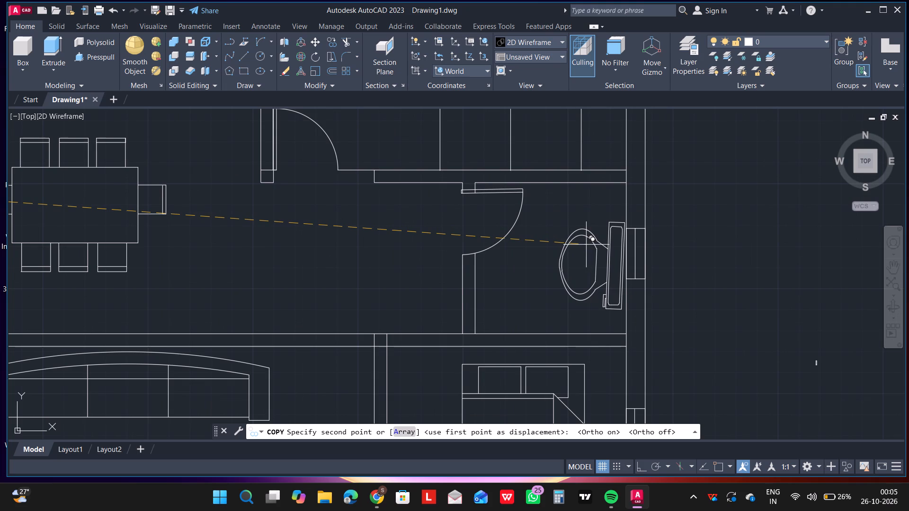
left_click(587, 245)
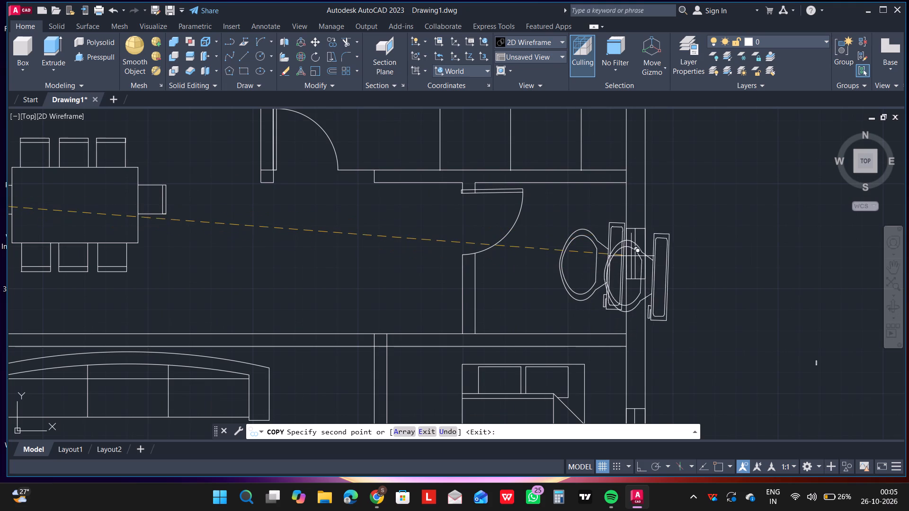
scroll(632, 256, "down", 3)
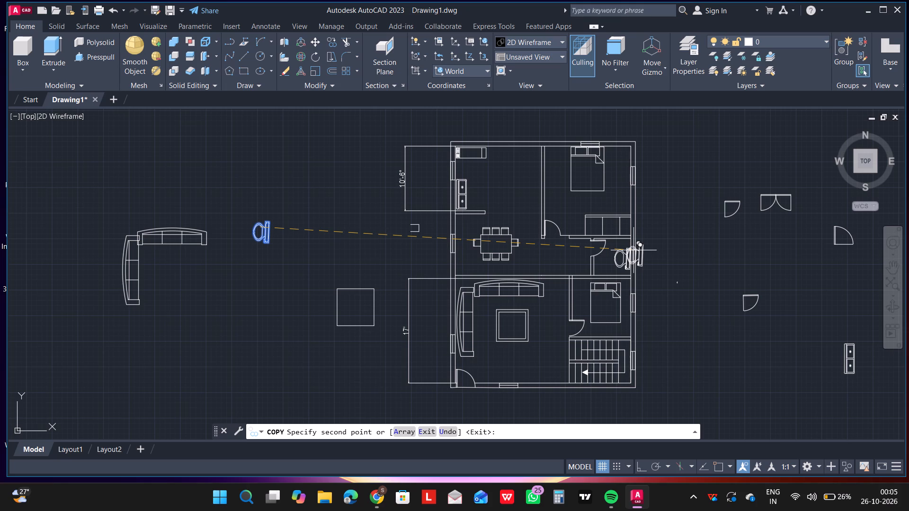
key("Escape")
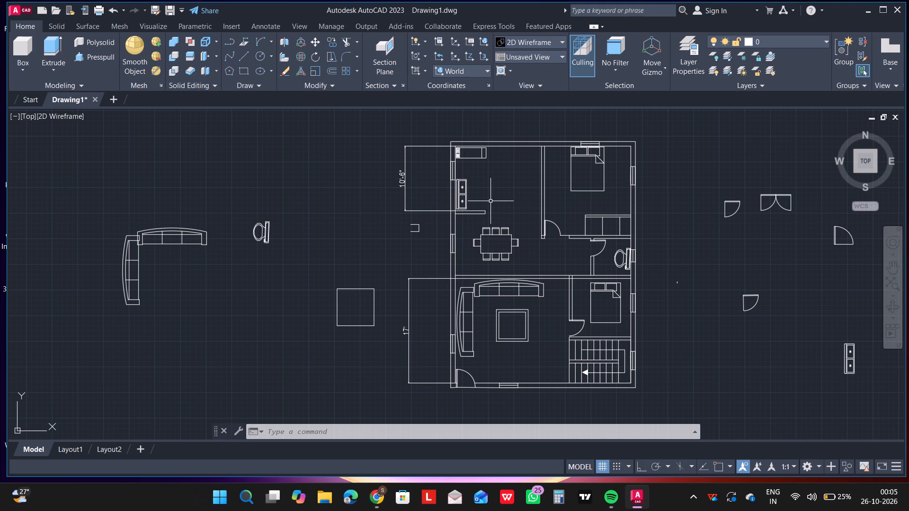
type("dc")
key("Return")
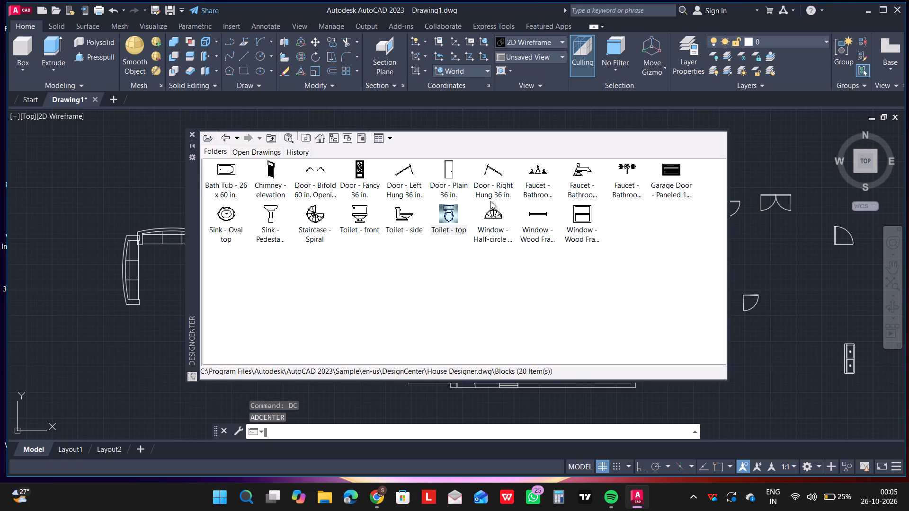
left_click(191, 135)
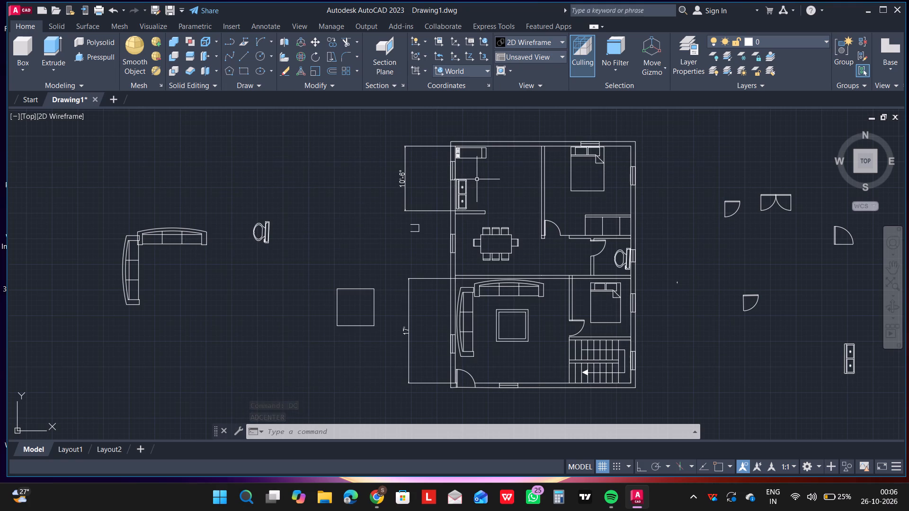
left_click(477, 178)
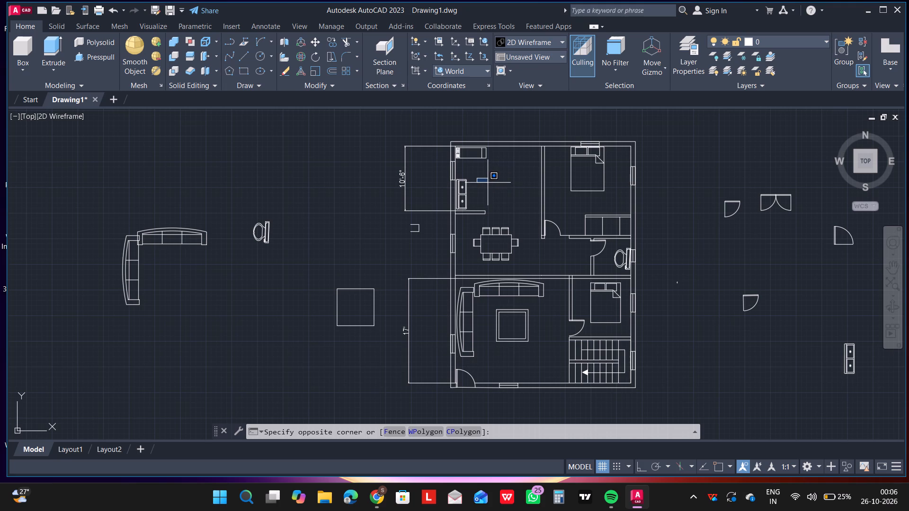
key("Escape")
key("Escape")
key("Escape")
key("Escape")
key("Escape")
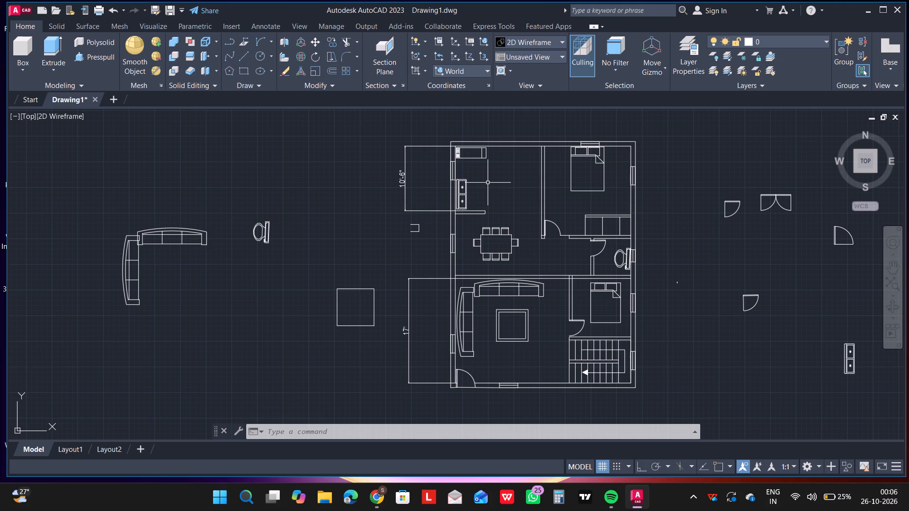
Label the kitchen with horizontal single-line text 5" high, reading "Kitchen" with "14'0"x10'6"" on the line below.
left_click(287, 430)
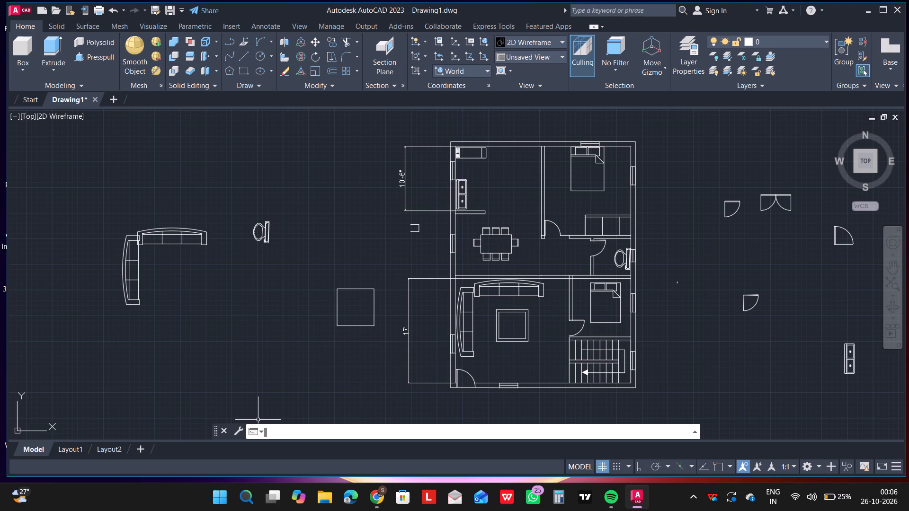
type("text")
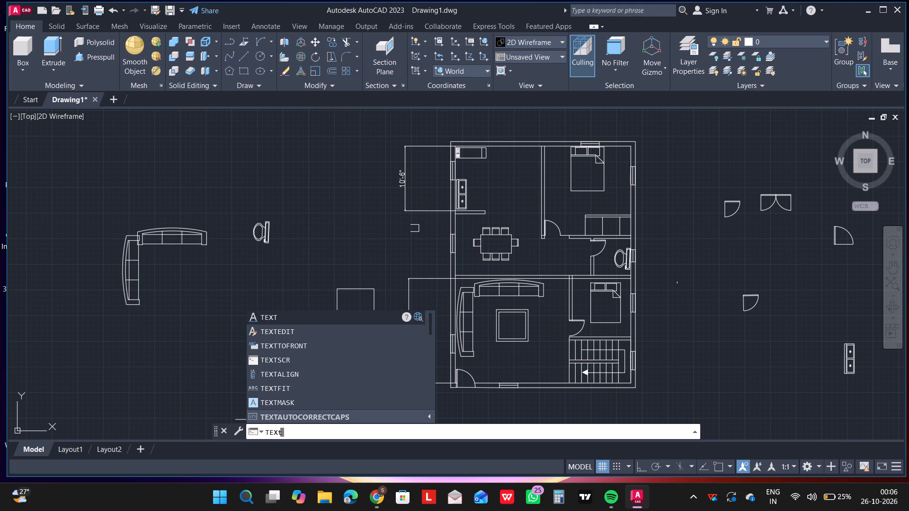
key("Return")
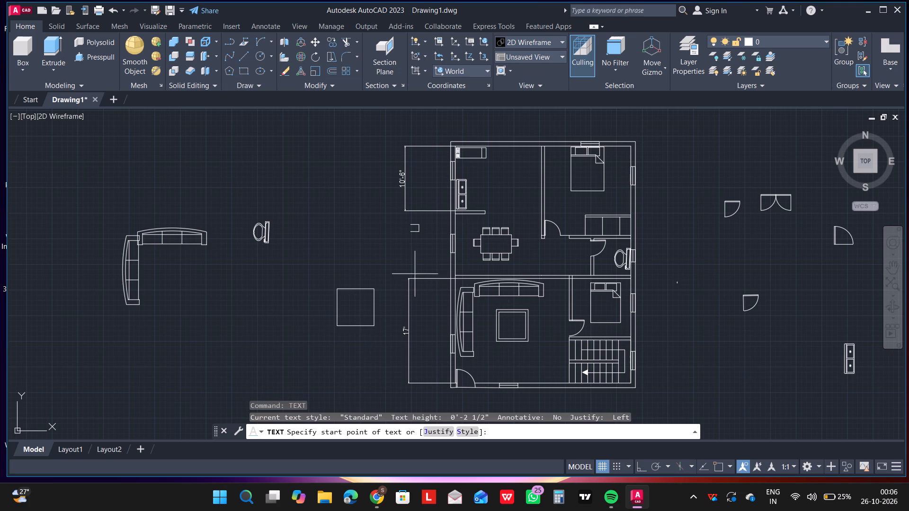
left_click(479, 179)
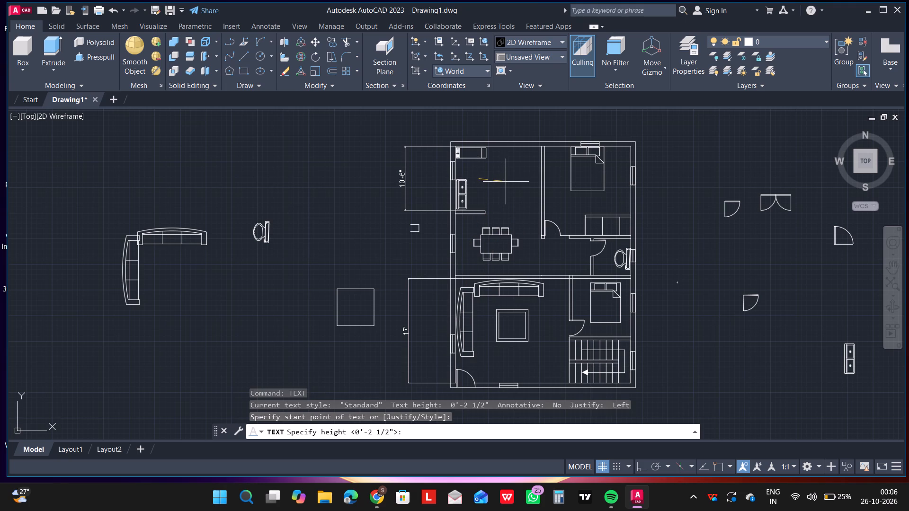
key("5")
key("shift+quotedbl")
key("Return")
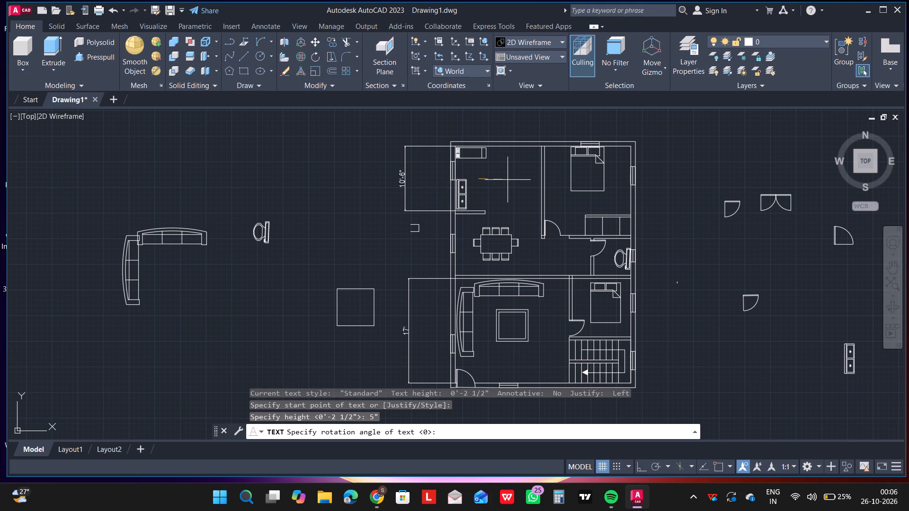
left_click(508, 180)
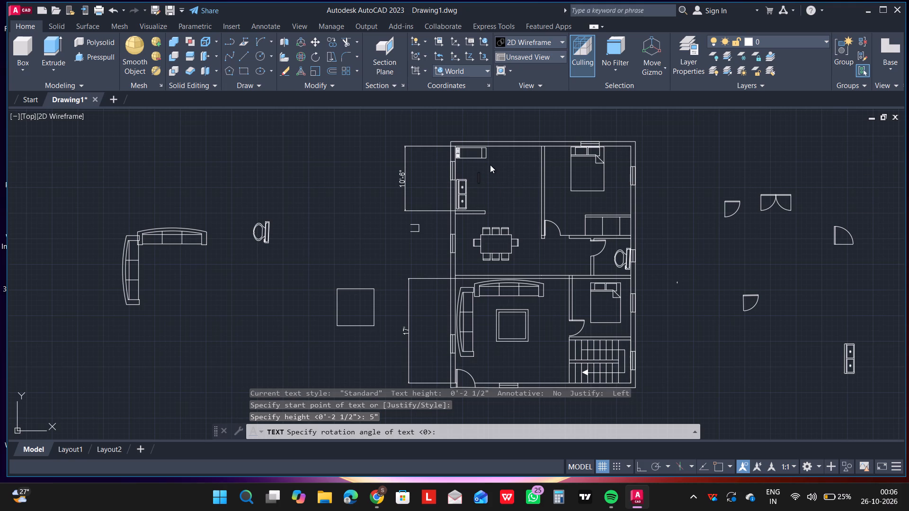
key("shift+k")
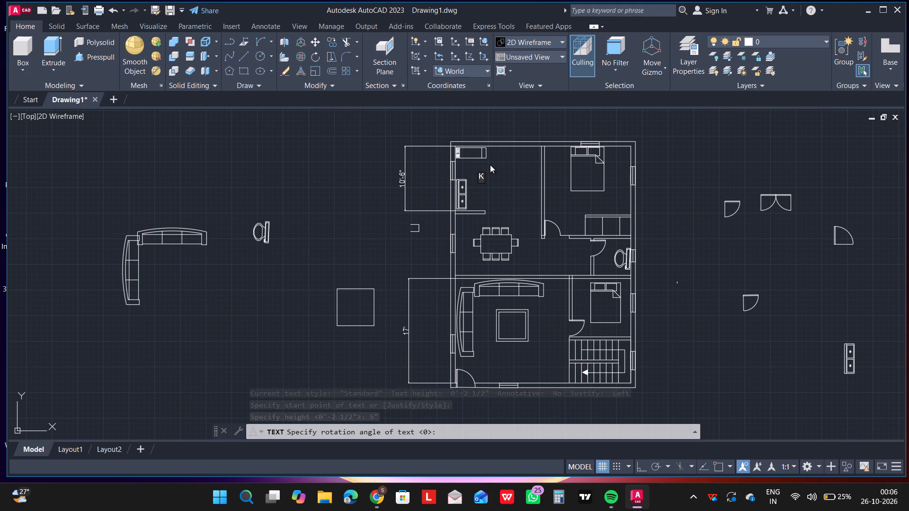
type("itchen")
key("Return")
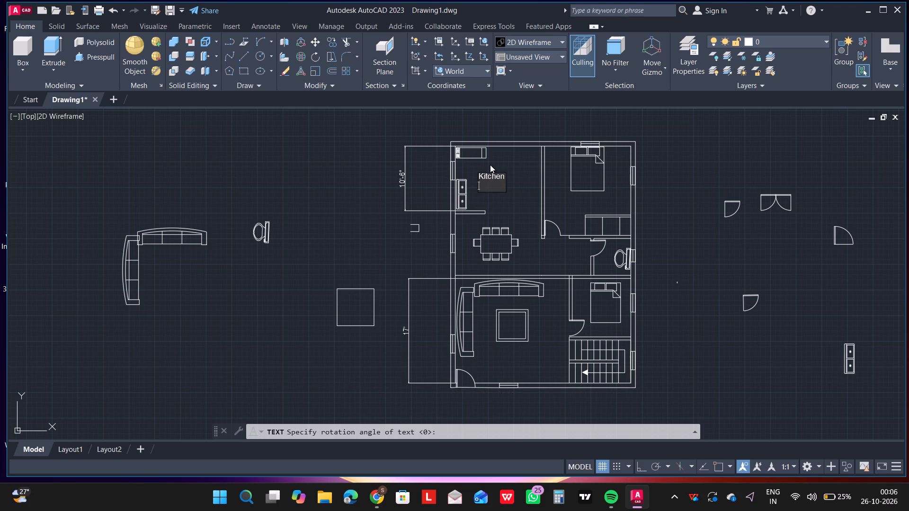
type("14'")
type("0\"")
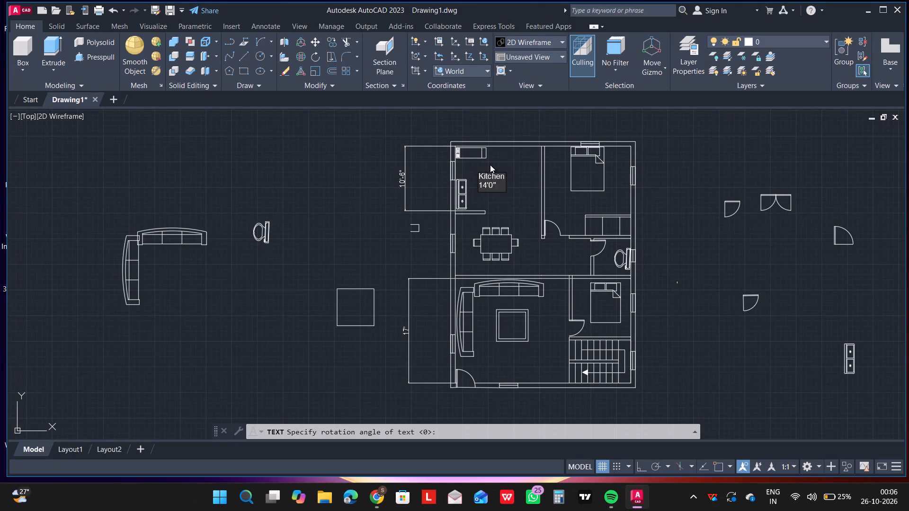
key("x")
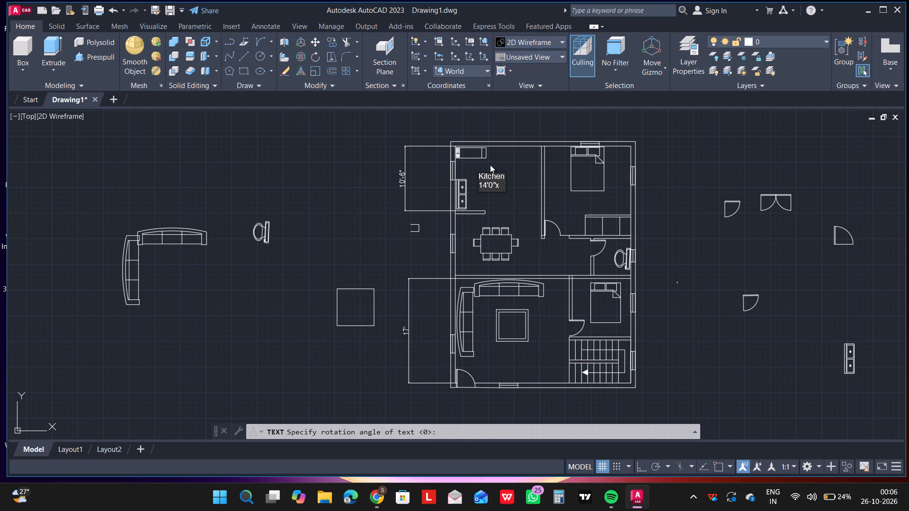
type("10'6\"")
Add a "Bedroom" label with "14'0"x14'6"" on the line below, under the bed in the bedroom beside the kitchen.
left_click(563, 198)
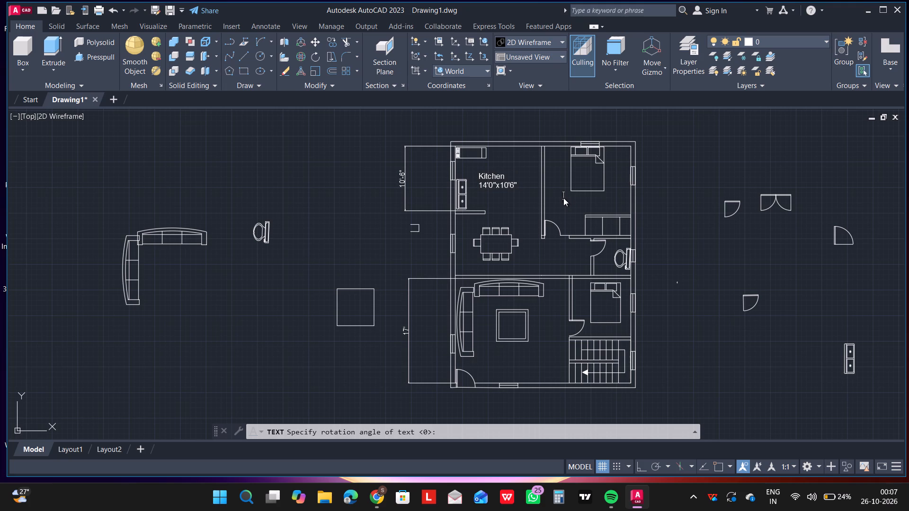
left_click(563, 201)
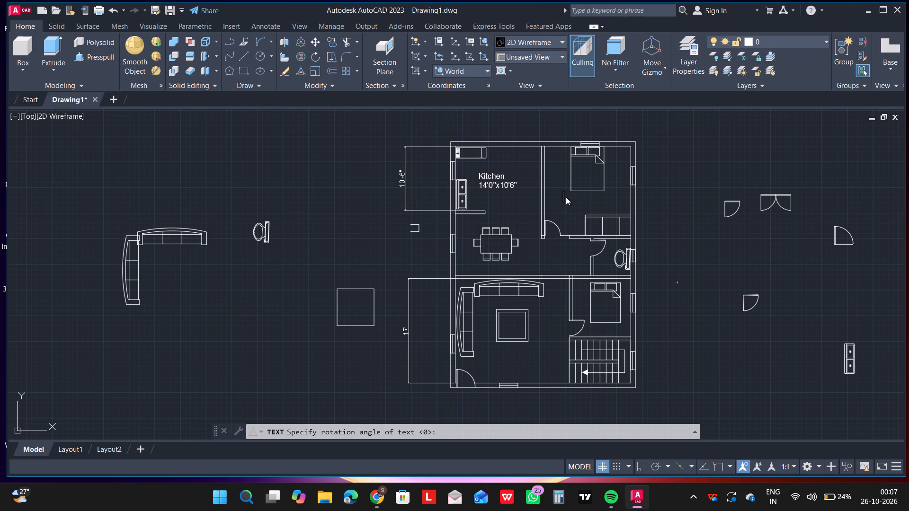
left_click(566, 197)
left_click(569, 203)
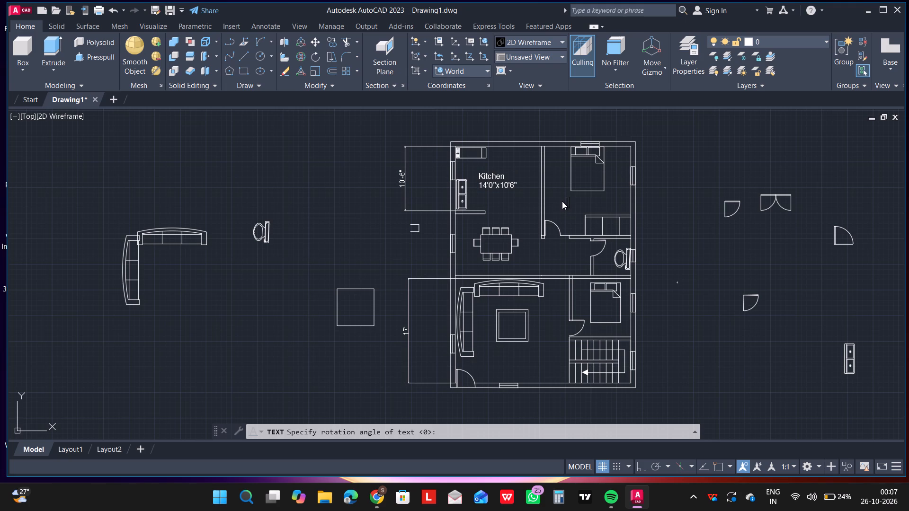
left_click(562, 202)
key("shift+b")
type("edroom")
key("Return")
type("14'0\"")
key("x")
type("14'6\"")
Label the dining area over its table with "Dining" and "14'x10'" on the line below.
left_click(484, 237)
left_click(485, 242)
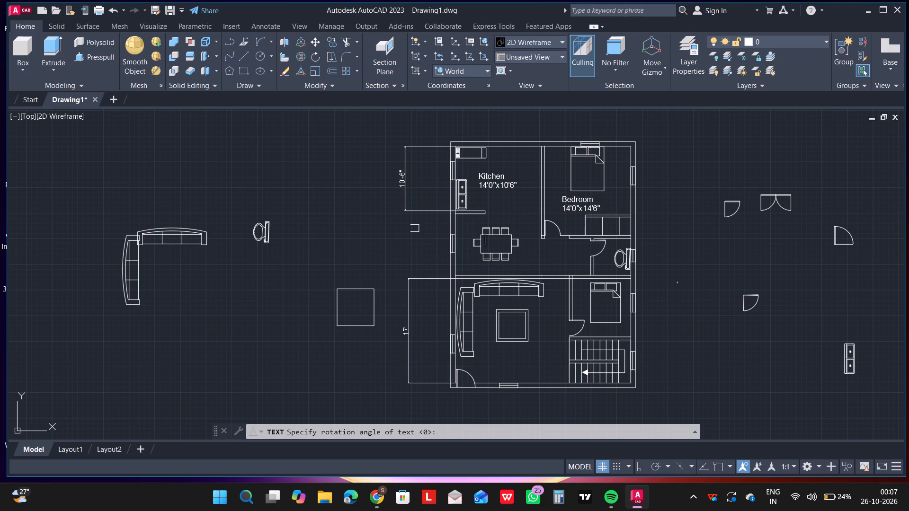
type("dining")
key("Left")
key("Left")
key("Left")
key("Left")
key("Left")
key("BackSpace")
key("shift+d")
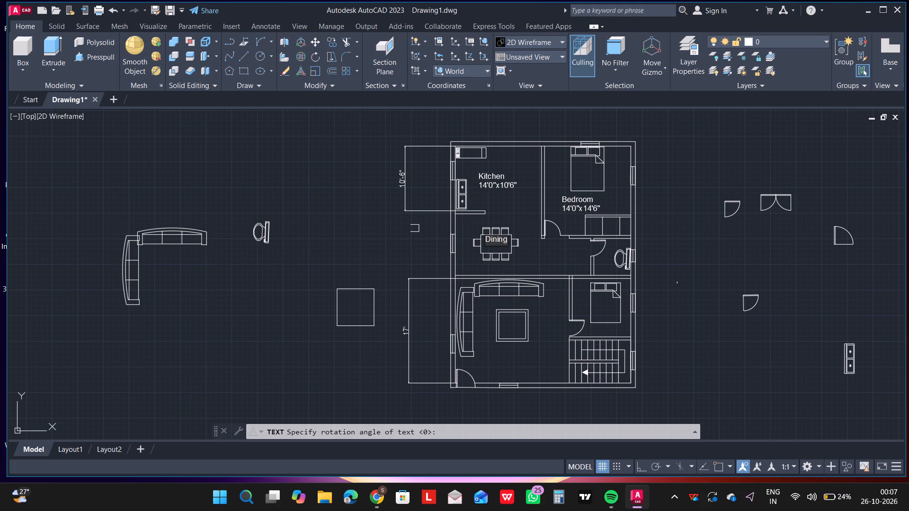
key("Right")
key("Right")
key("Right")
key("Right")
key("Right")
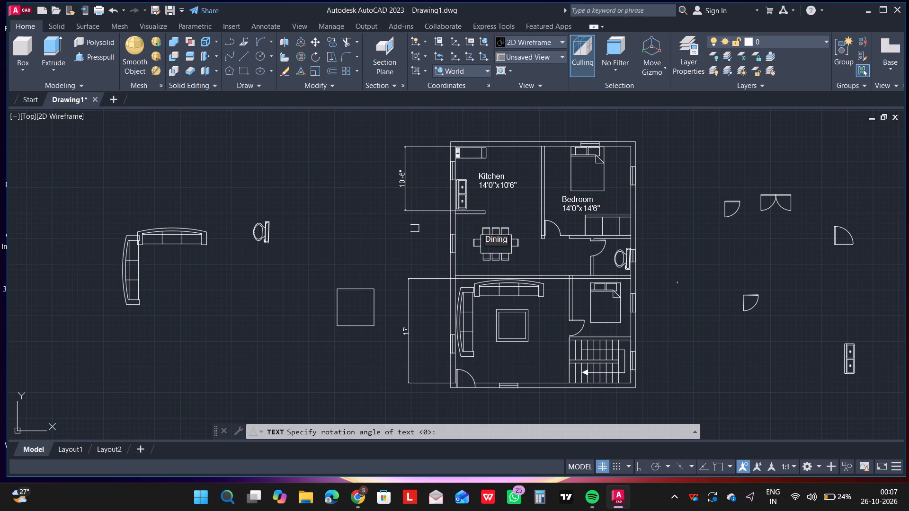
key("Return")
type("14")
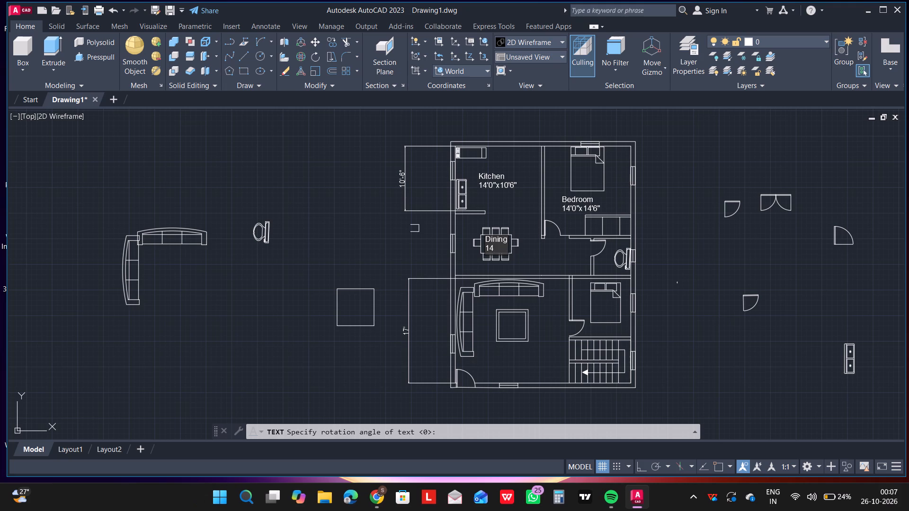
key("apostrophe")
type("10'")
key("Left")
key("Left")
key("Left")
key("x")
Label the passage between the dining area and the bathroom "Lobby" with "8'x6'" on the line below.
left_click(534, 250)
left_click(545, 249)
type("Lobby")
key("Return")
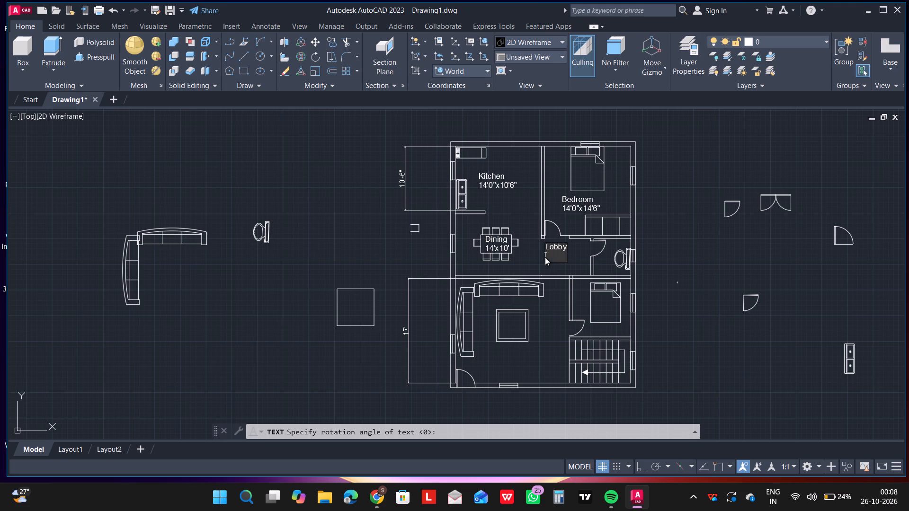
type("8'x")
type("6\"")
key("BackSpace")
key("apostrophe")
Label the living area below the centre table with "Living room" and "18'0"x17'x0"" on the line below.
left_click(488, 346)
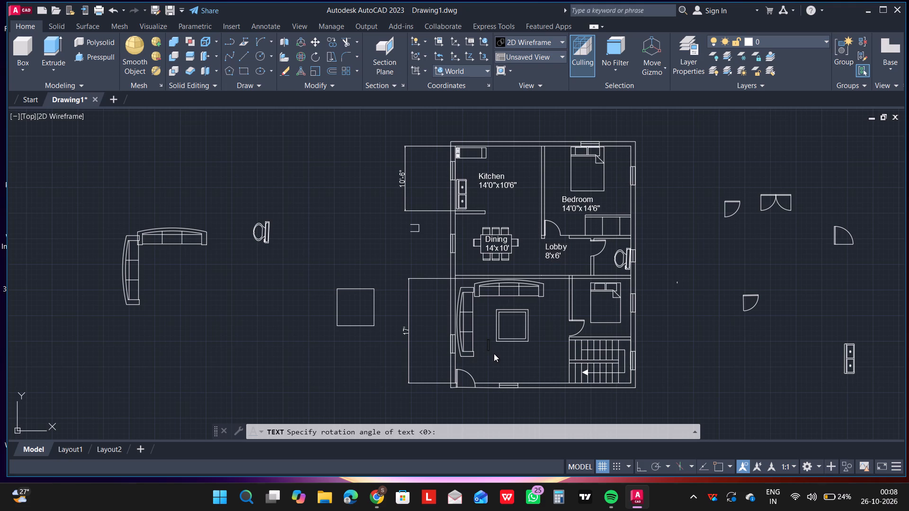
left_click(491, 354)
key("l")
key("BackSpace")
type("Living")
key("space")
type("r")
type("oom")
key("Return")
key("1")
type("8'")
type("0\"")
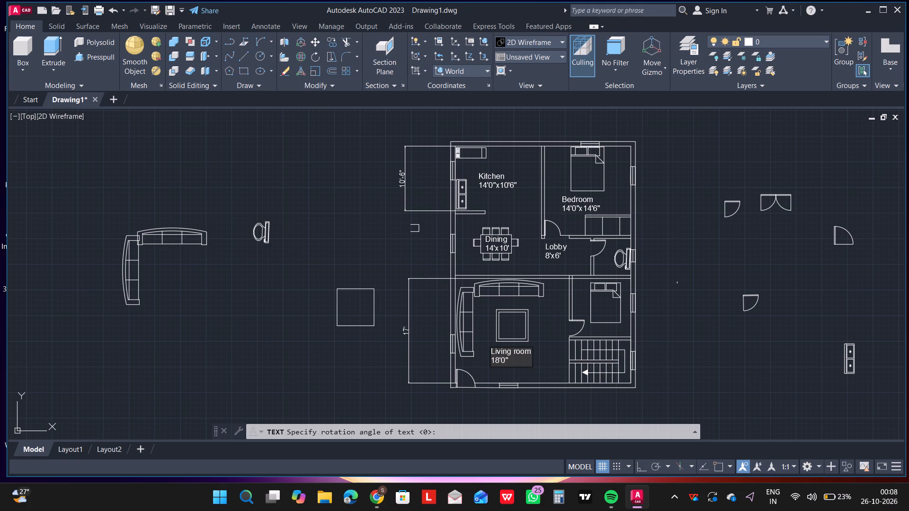
key("x")
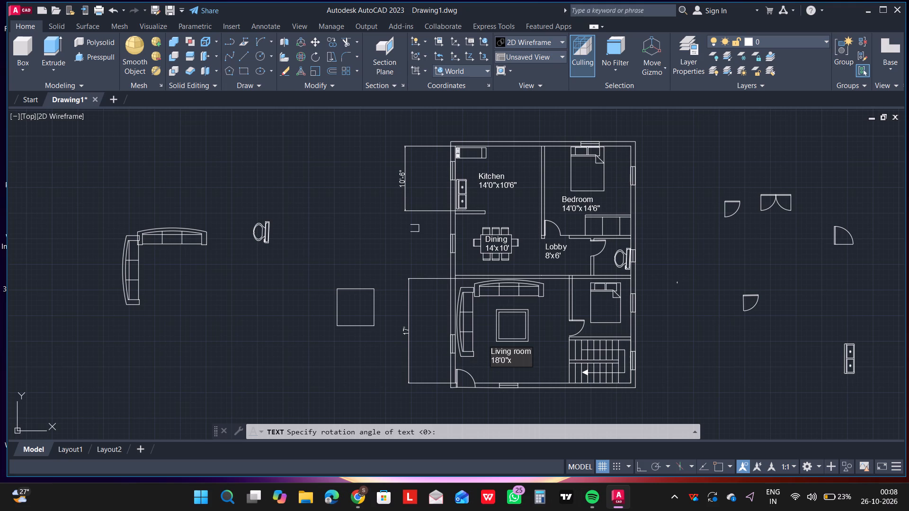
type("17'")
key("x")
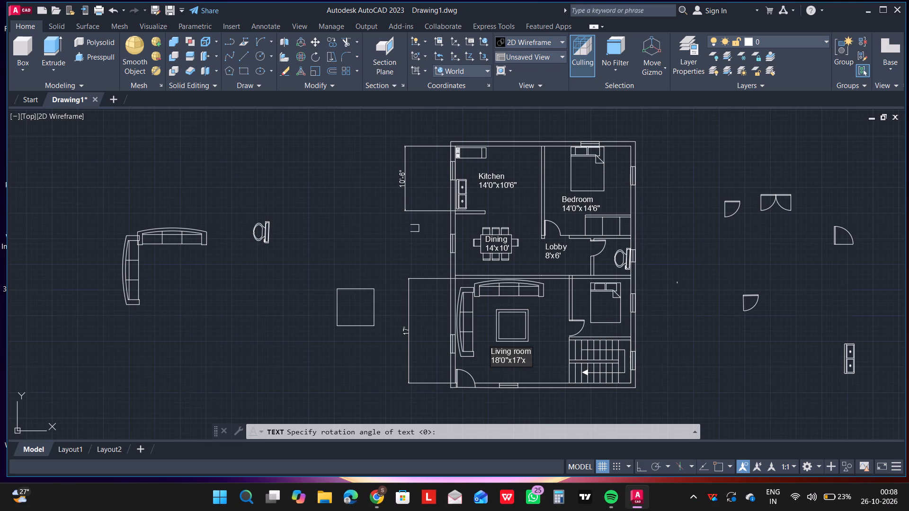
type("0\"")
Label the small bedroom above the stairs over its bed, on three lines: "Bedroo", "m 10'x" and "10'".
left_click(592, 300)
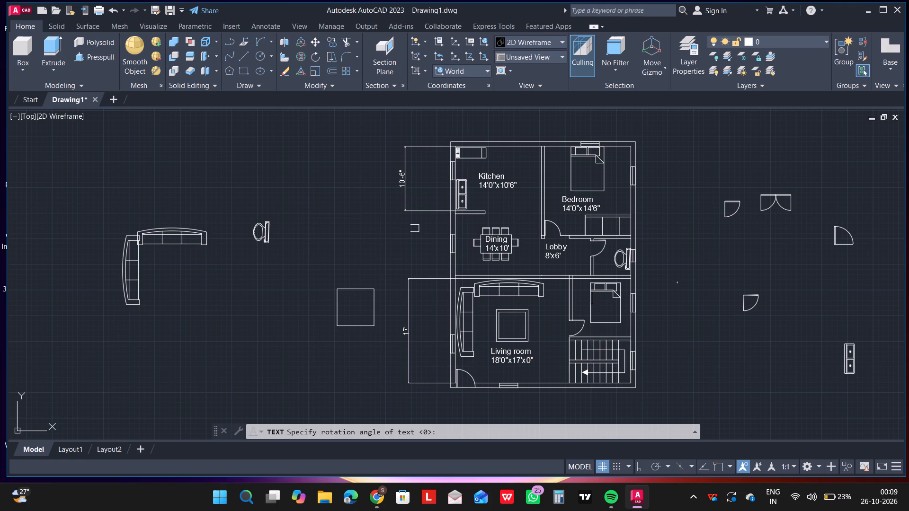
left_click(591, 304)
left_click(593, 305)
type("Bed")
key("r")
type("oom")
key("BackSpace")
key("Return")
key("m")
key("space")
type("10'")
key("x")
key("Return")
type("10'")
Label the bathroom with "Wc" beside the toilet and a separate "6'x6'" text just above it.
left_click(596, 259)
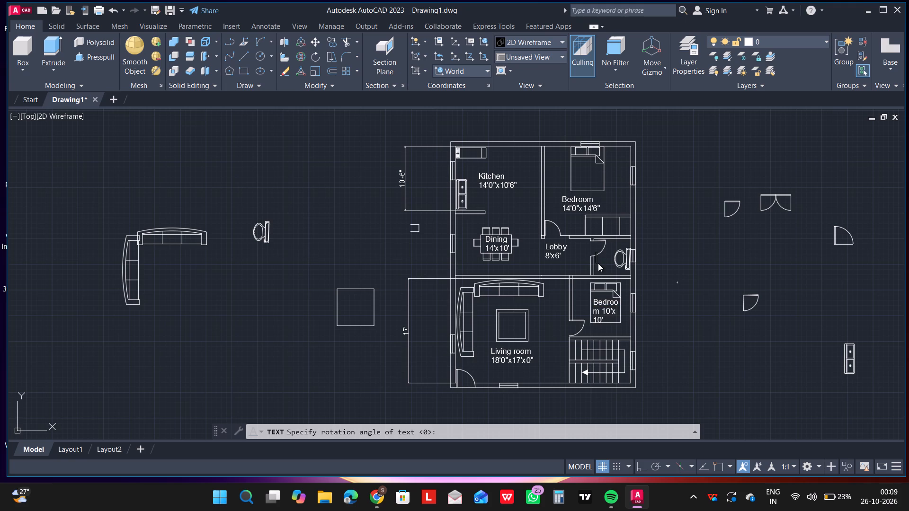
left_click(598, 263)
type("Wc")
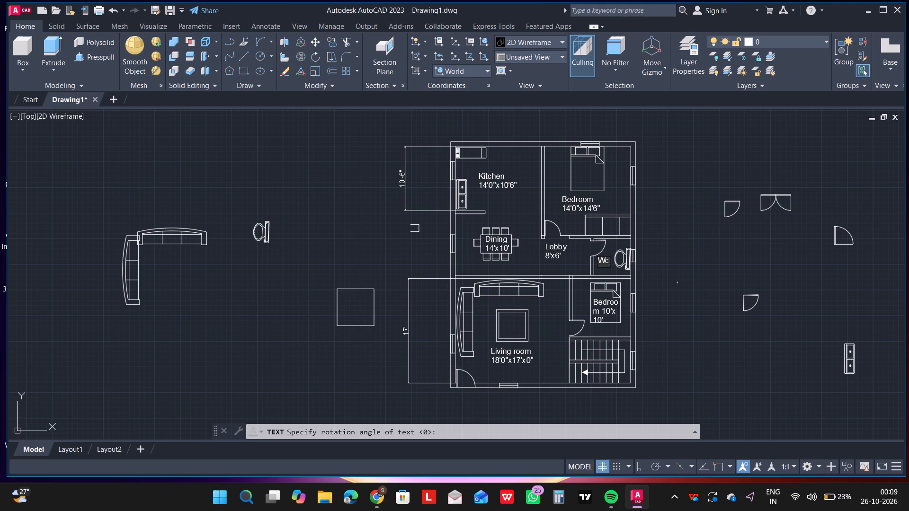
left_click(609, 243)
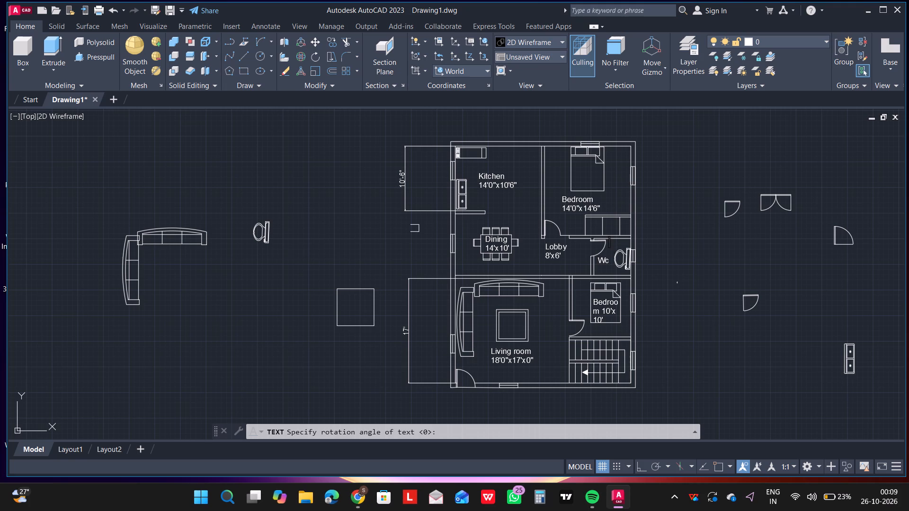
left_click(608, 248)
type("6'")
type("x6'")
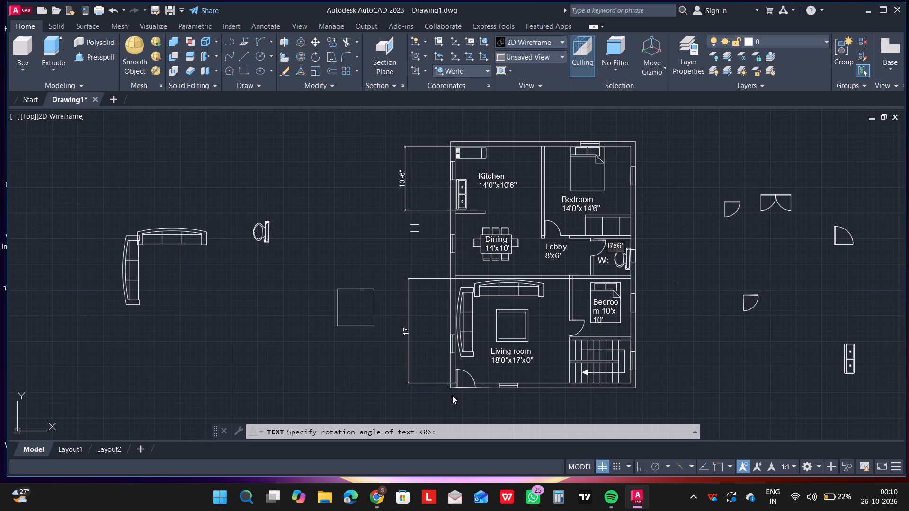
Mark the entrance door at the living room's lower corner with the text "MD" and finish the text command.
left_click(460, 385)
key("shift+m")
key("shift+d")
left_click(651, 136)
key("Escape")
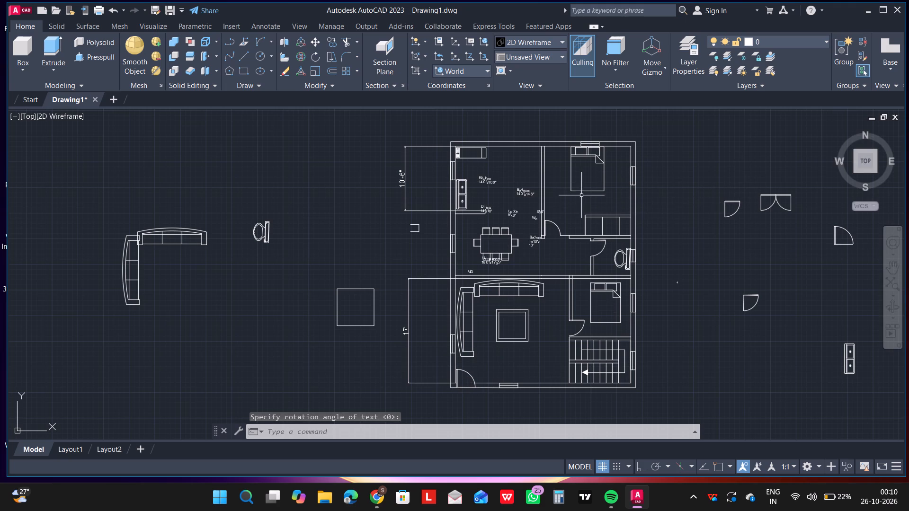
left_click(477, 171)
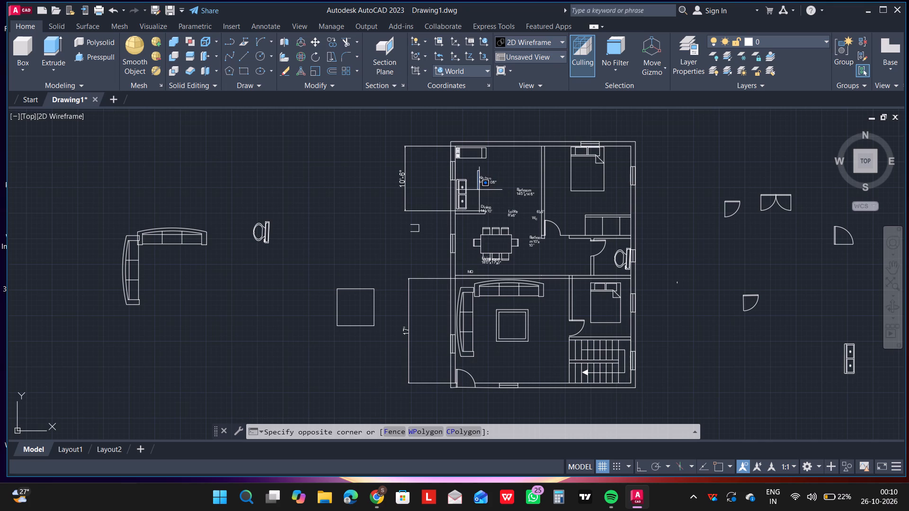
key("Escape")
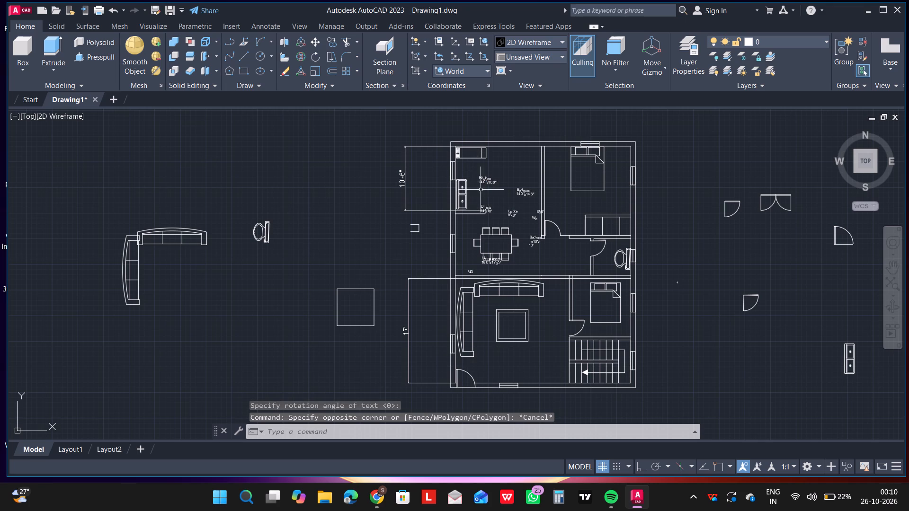
Move the two-line "Bedroom 14'0"x14'6"" label into the large bedroom, just below its bed.
scroll(494, 177, "up", 1)
left_click_drag(509, 187, 516, 188)
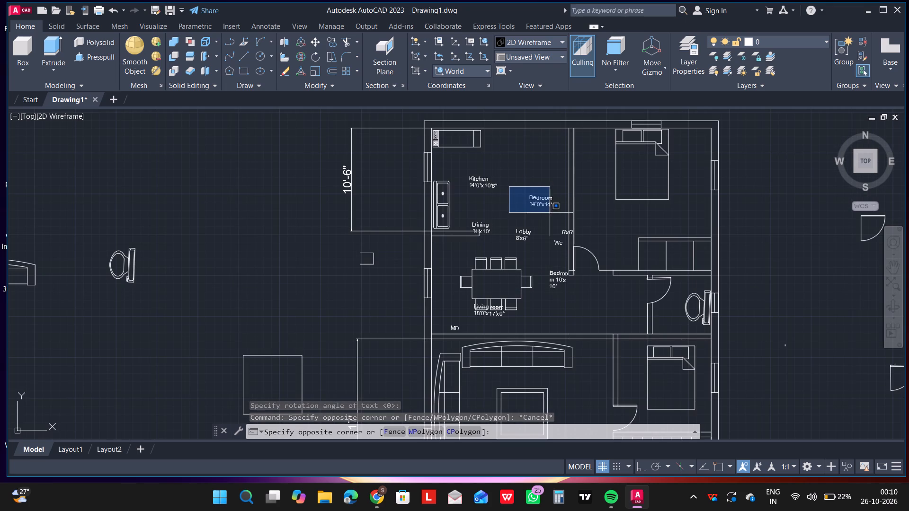
left_click(559, 218)
right_click(560, 221)
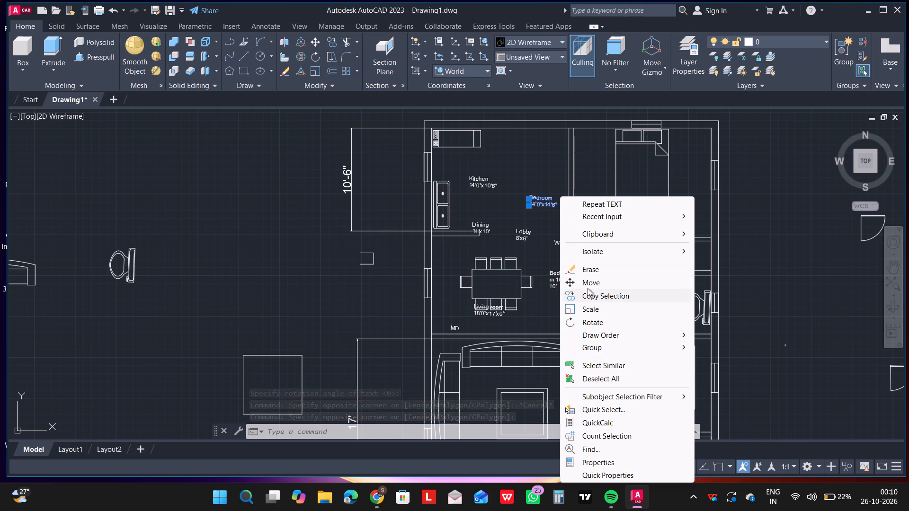
left_click(589, 281)
left_click(547, 201)
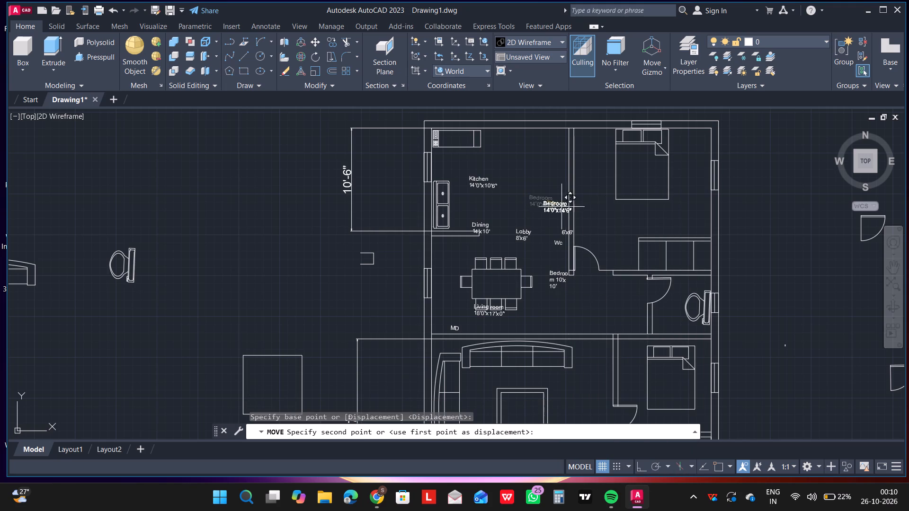
left_click(648, 213)
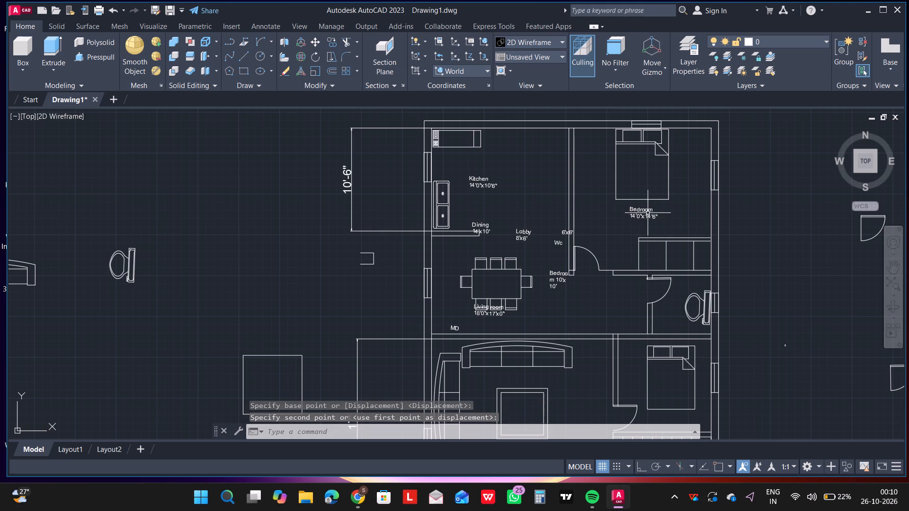
left_click(516, 223)
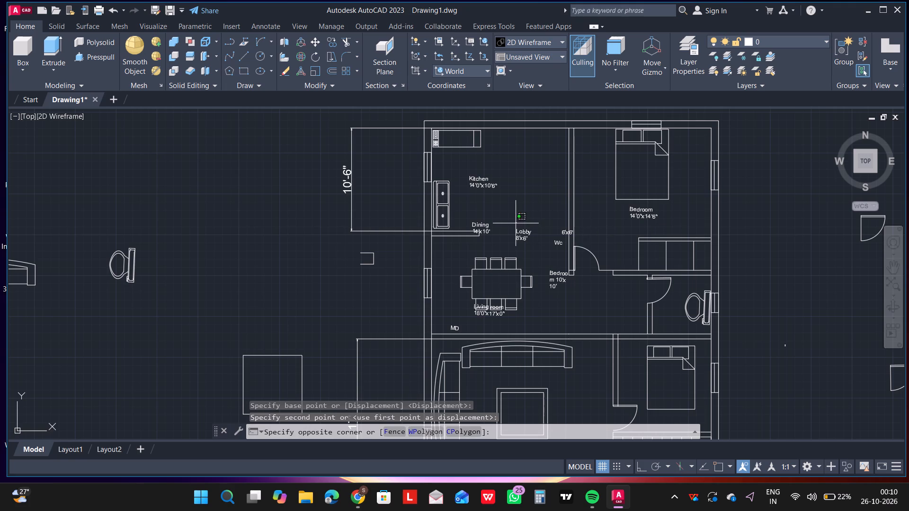
key("Escape")
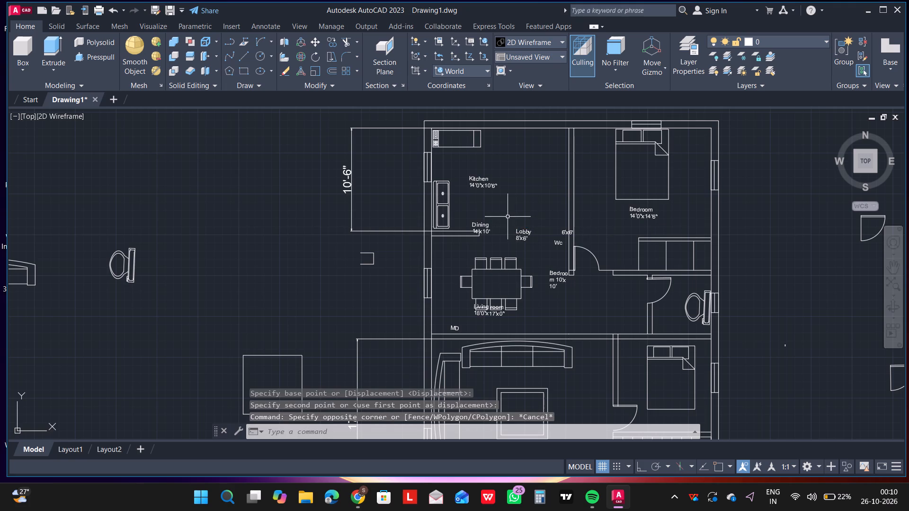
Move the two-line "Lobby 8'x6'" label into the passage between the dining area and the bathroom door.
left_click_drag(508, 216, 518, 236)
left_click(541, 255)
right_click(538, 247)
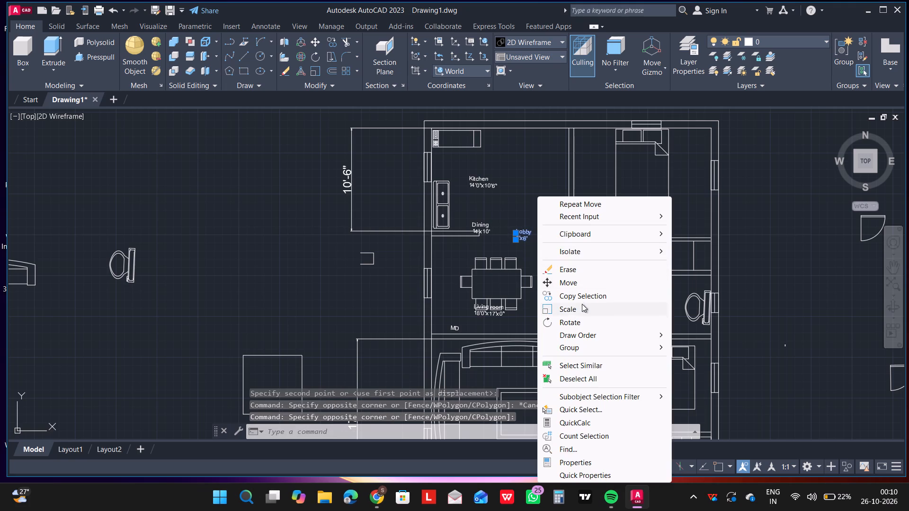
left_click(575, 281)
left_click(523, 233)
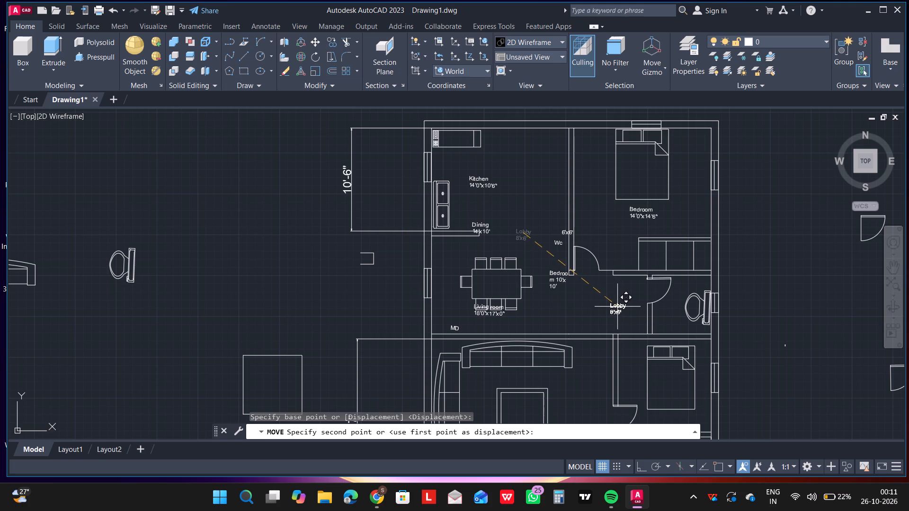
left_click(609, 304)
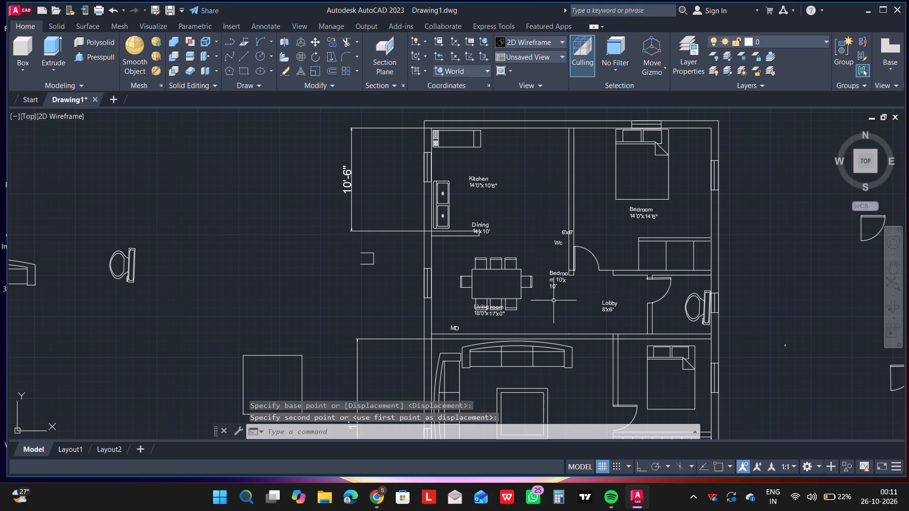
Move the three-line 10'x10' bedroom label onto the bed in the small bedroom above the stairs.
left_click(543, 258)
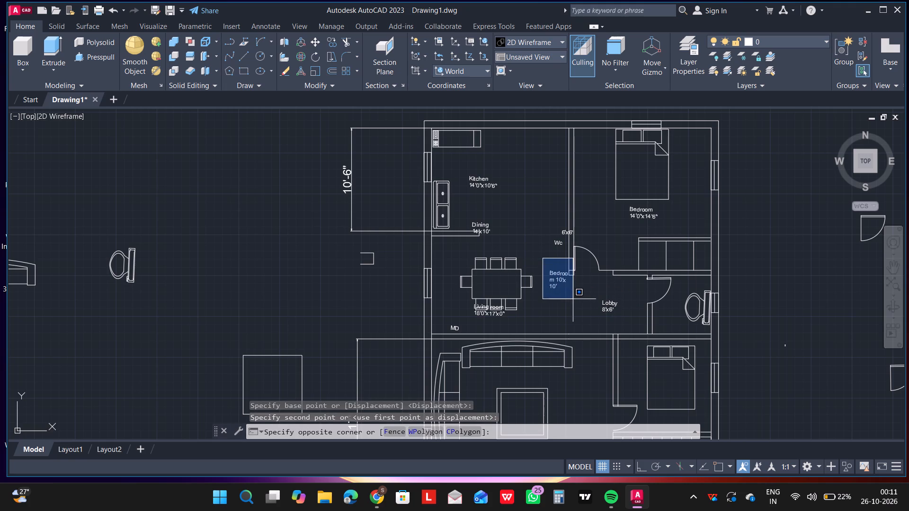
left_click(574, 299)
right_click(574, 298)
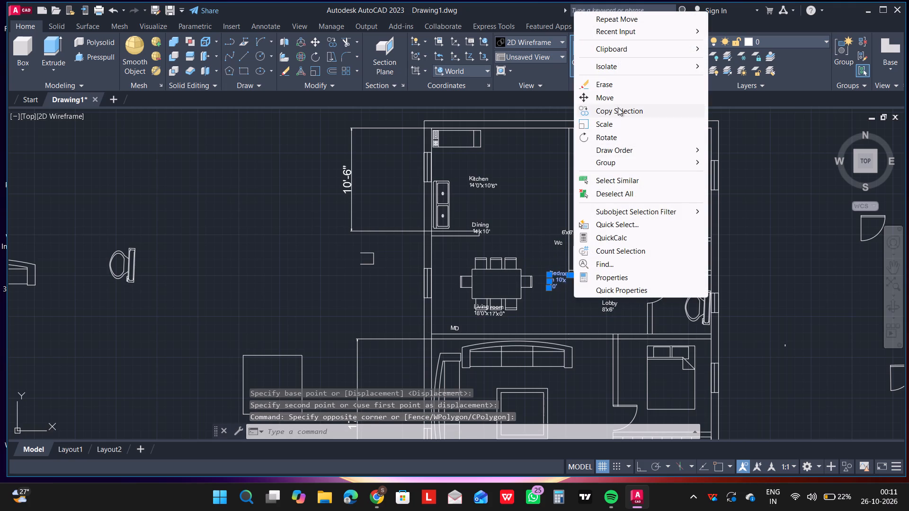
left_click(619, 100)
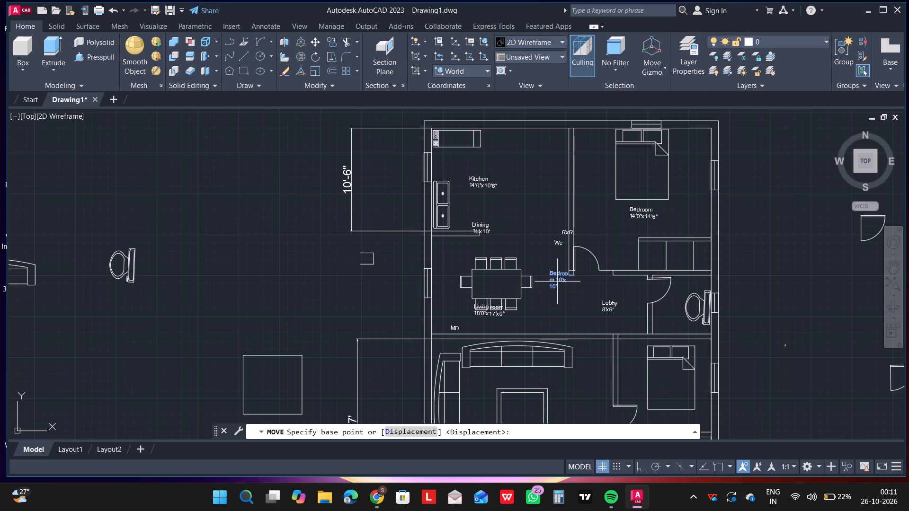
left_click(558, 281)
left_click(668, 385)
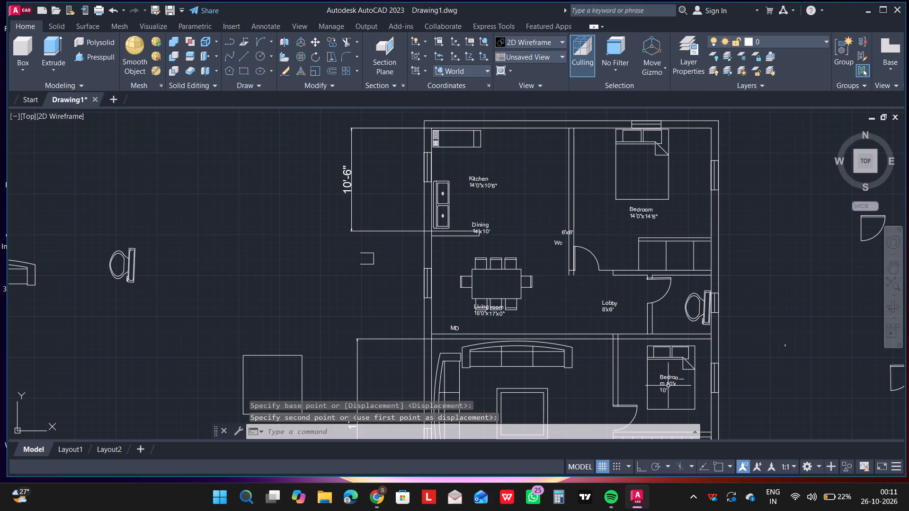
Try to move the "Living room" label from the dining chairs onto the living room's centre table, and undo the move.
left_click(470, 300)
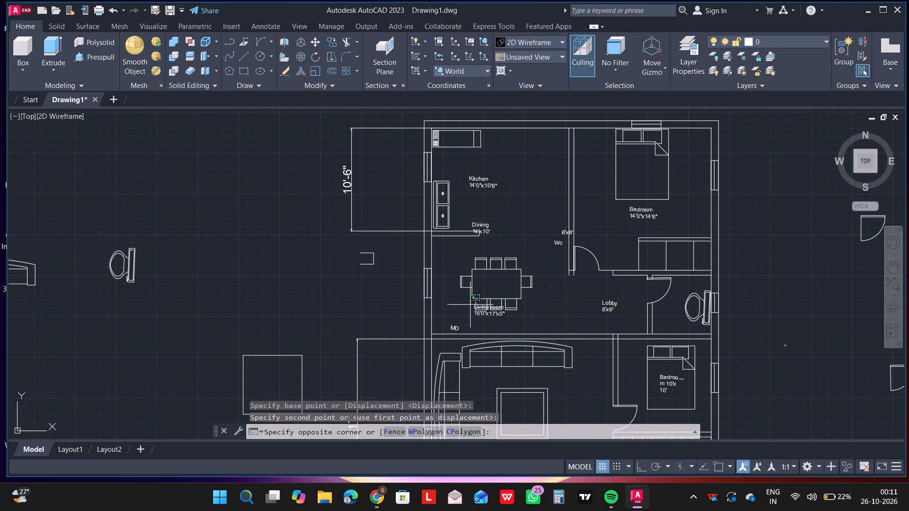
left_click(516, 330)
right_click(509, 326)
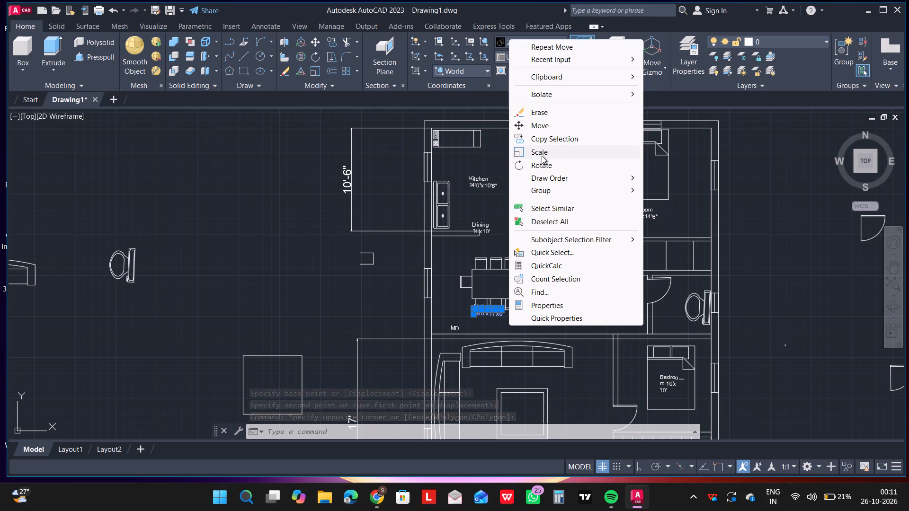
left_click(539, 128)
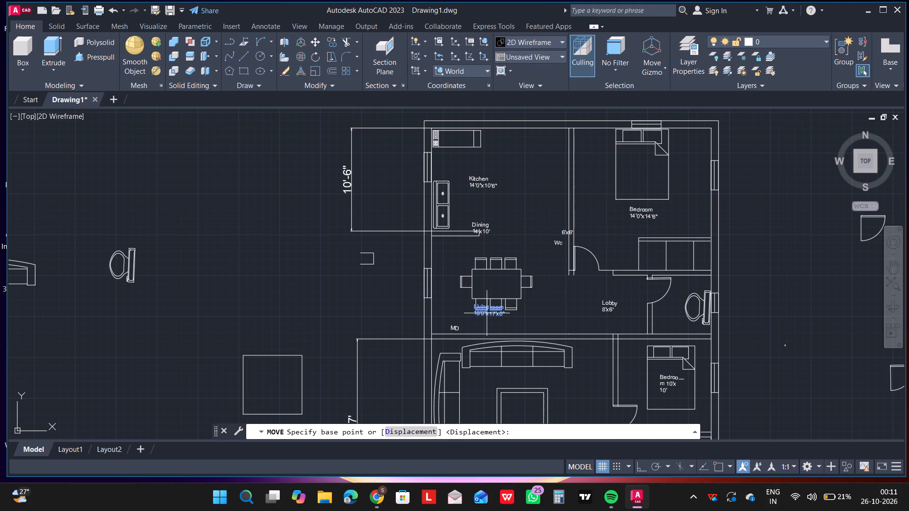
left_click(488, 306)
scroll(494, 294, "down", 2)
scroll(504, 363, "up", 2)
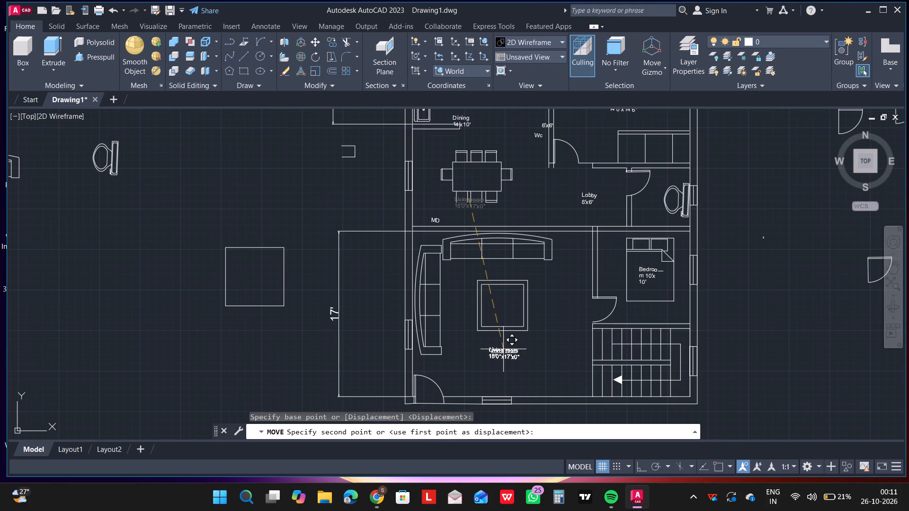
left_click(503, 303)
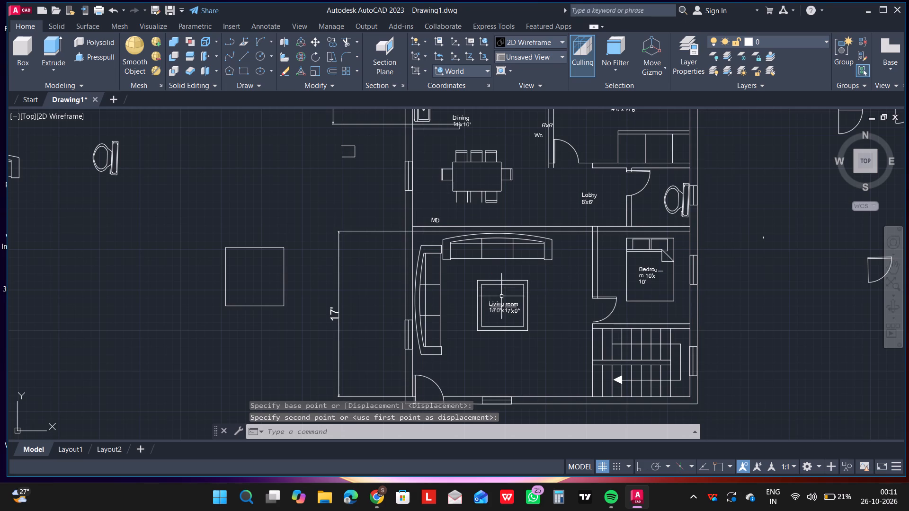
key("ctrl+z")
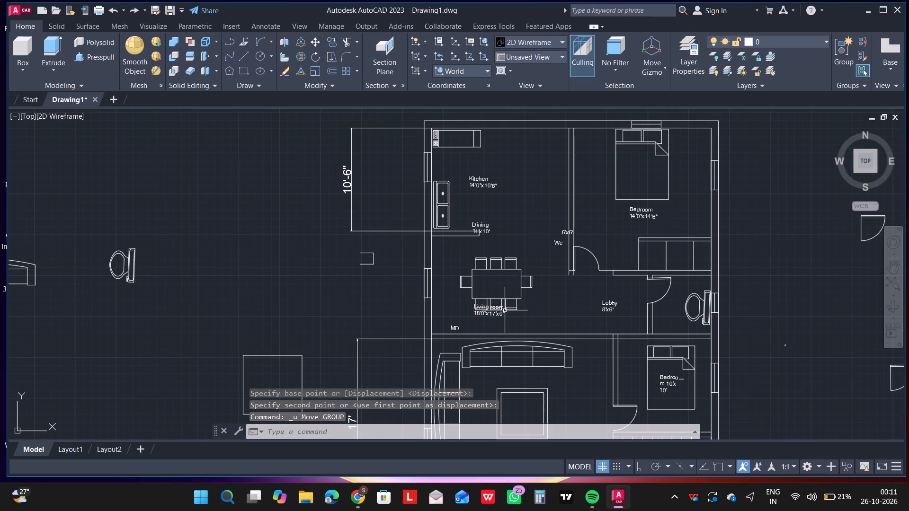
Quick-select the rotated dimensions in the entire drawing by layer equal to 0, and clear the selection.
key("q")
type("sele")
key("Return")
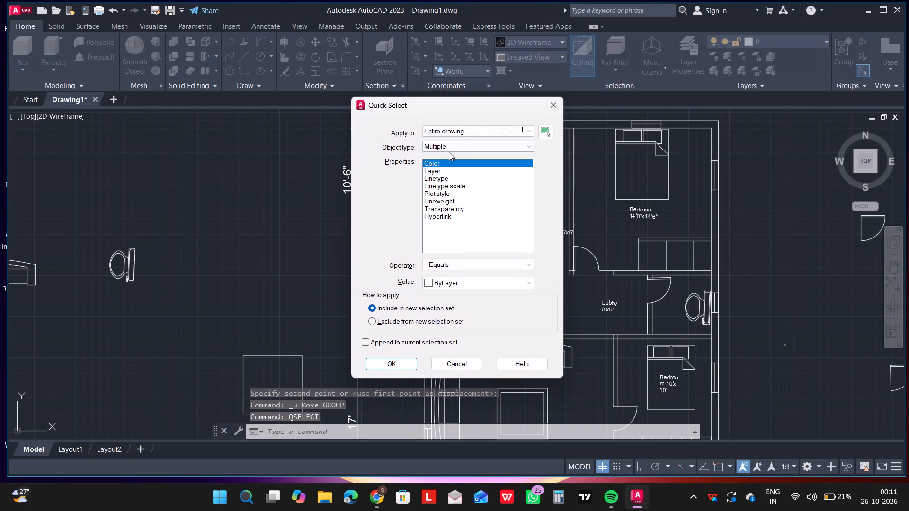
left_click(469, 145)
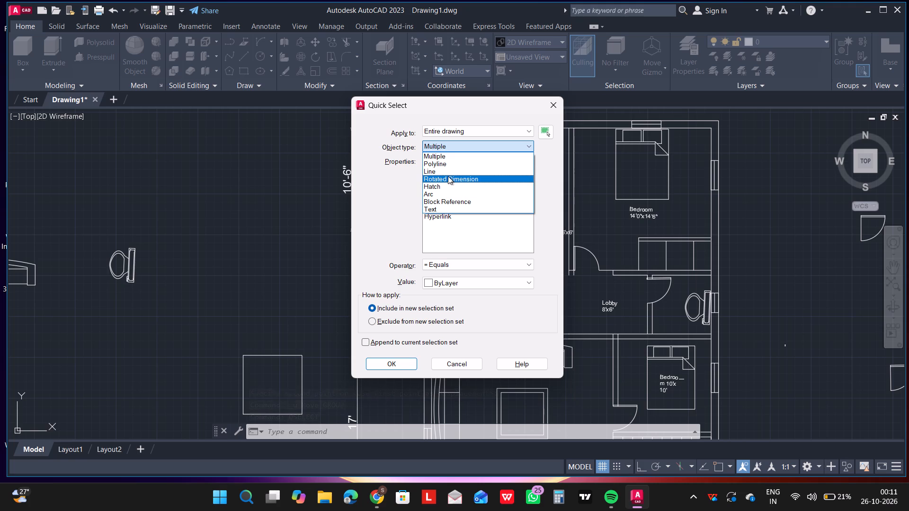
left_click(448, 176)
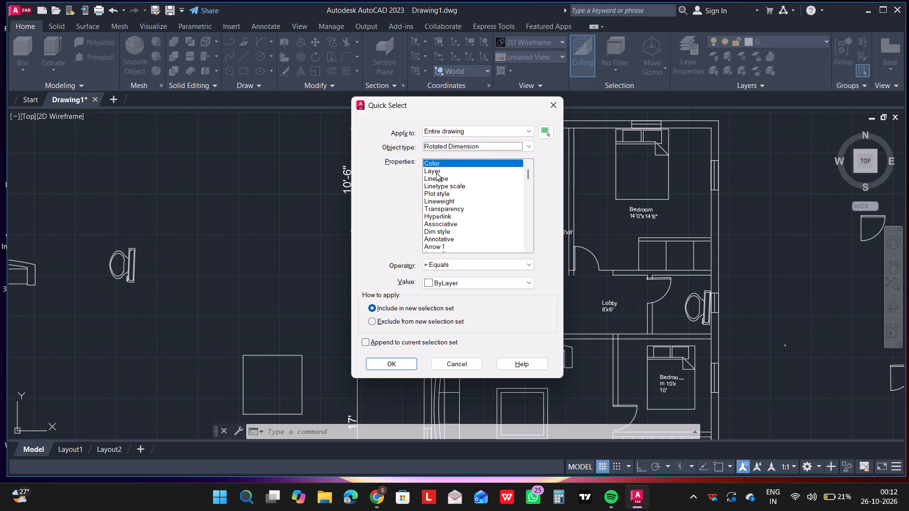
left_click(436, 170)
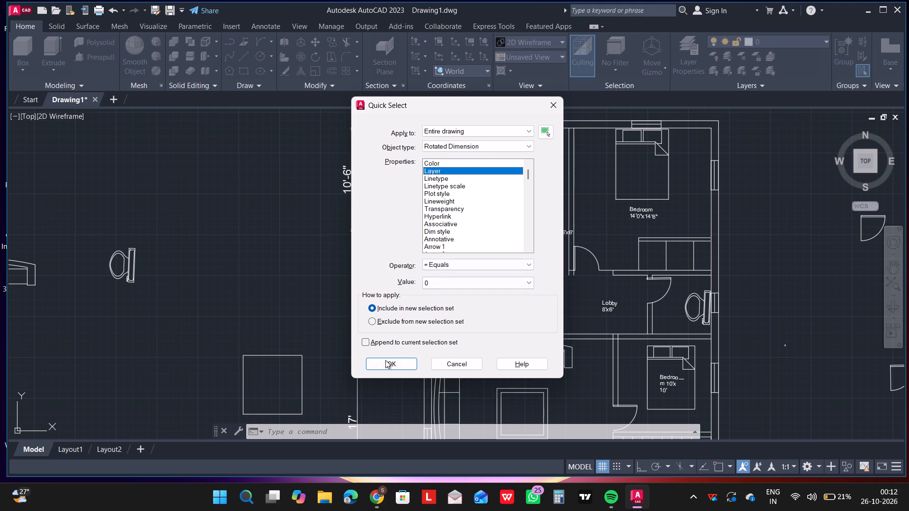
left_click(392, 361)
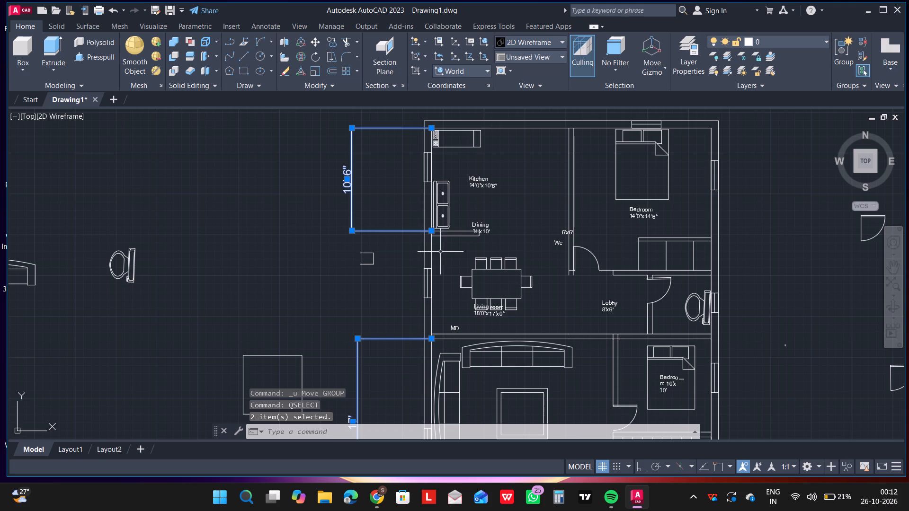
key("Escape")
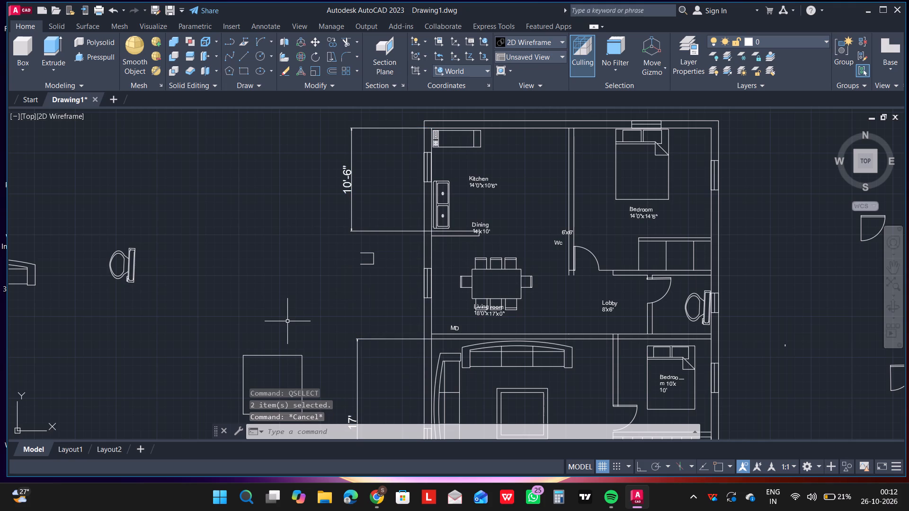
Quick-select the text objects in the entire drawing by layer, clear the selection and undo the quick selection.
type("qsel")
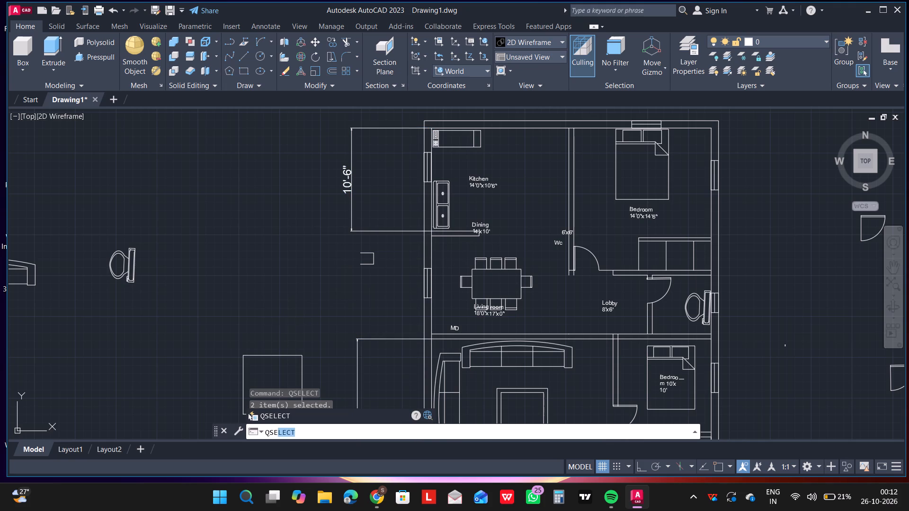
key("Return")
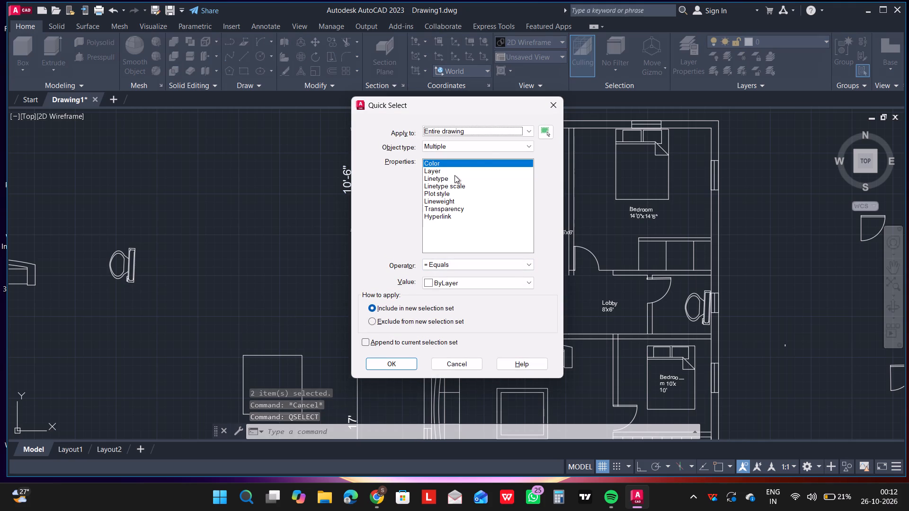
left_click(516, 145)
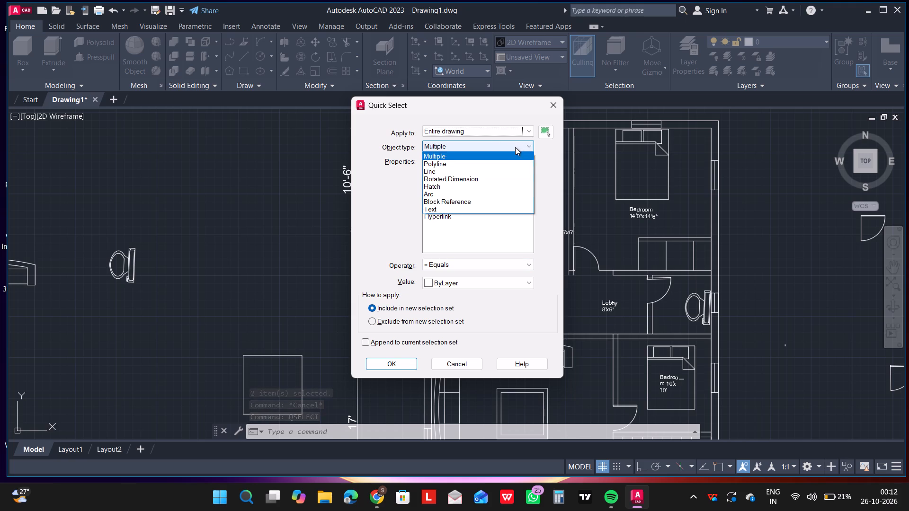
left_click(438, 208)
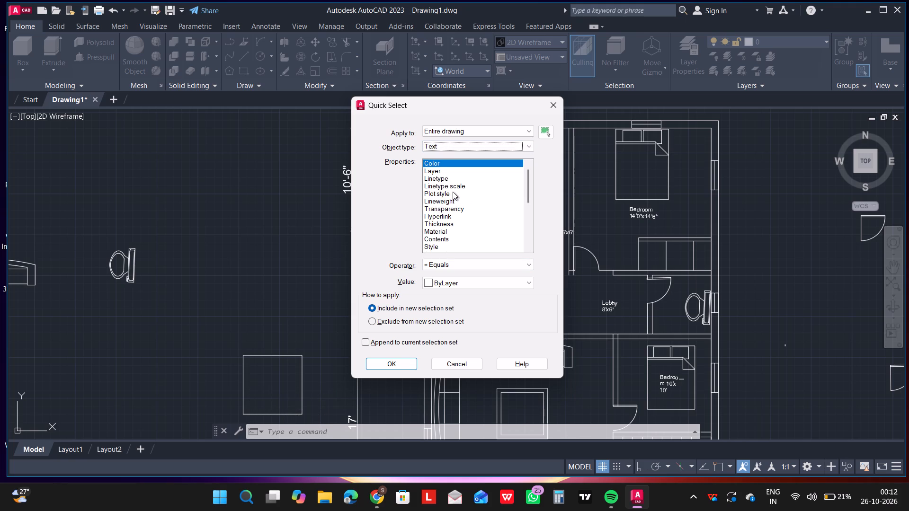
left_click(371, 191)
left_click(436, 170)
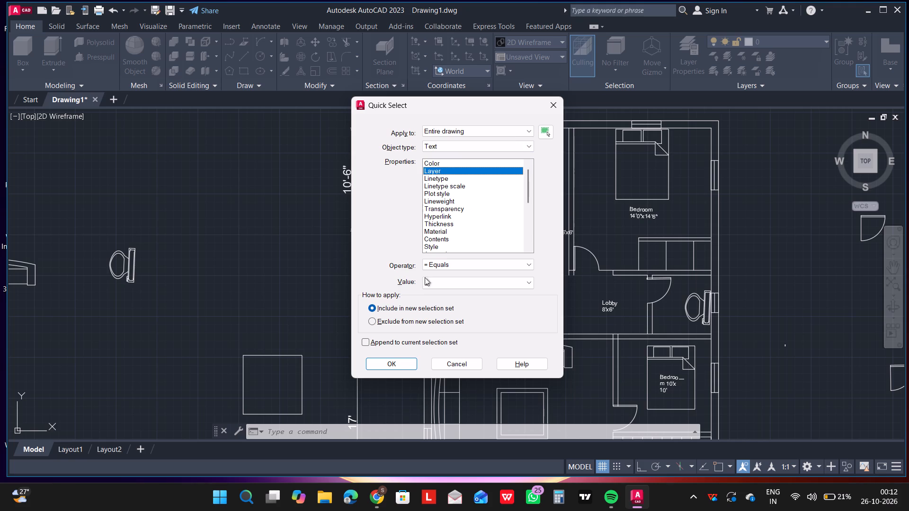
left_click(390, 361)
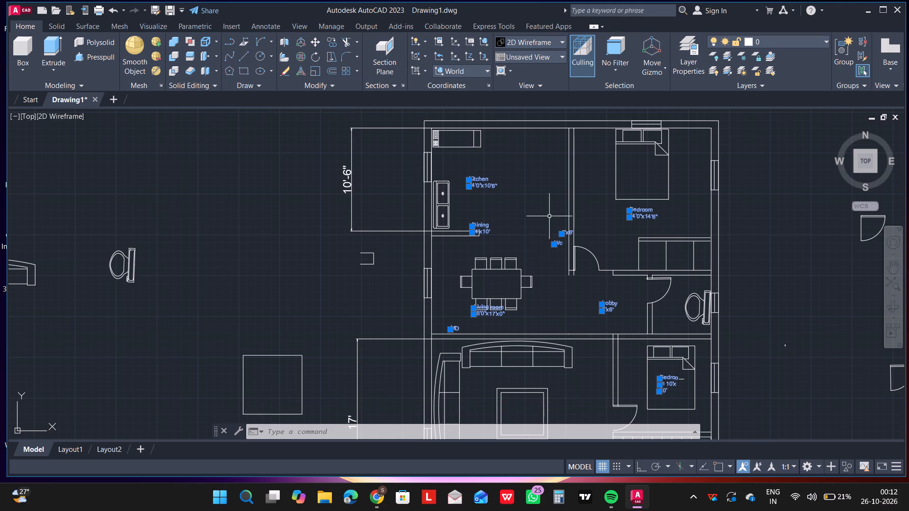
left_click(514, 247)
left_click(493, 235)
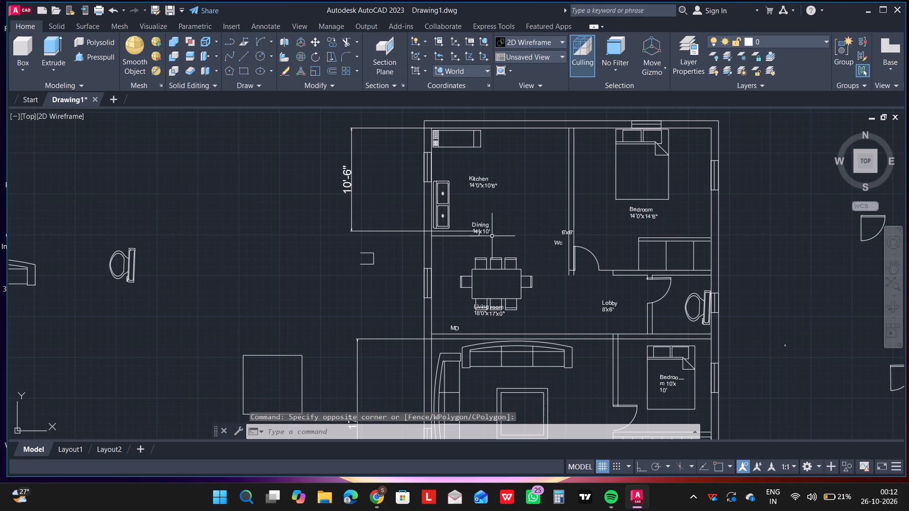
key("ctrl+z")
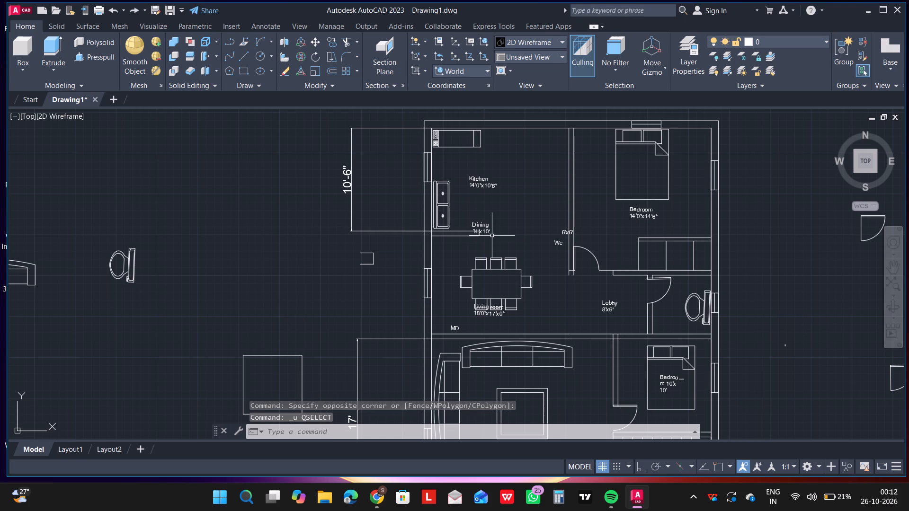
Quick-select all text in the entire drawing by layer equal to 0 and move it to the empty area outside the plan, beyond the 10'-6" dimension.
key("Escape")
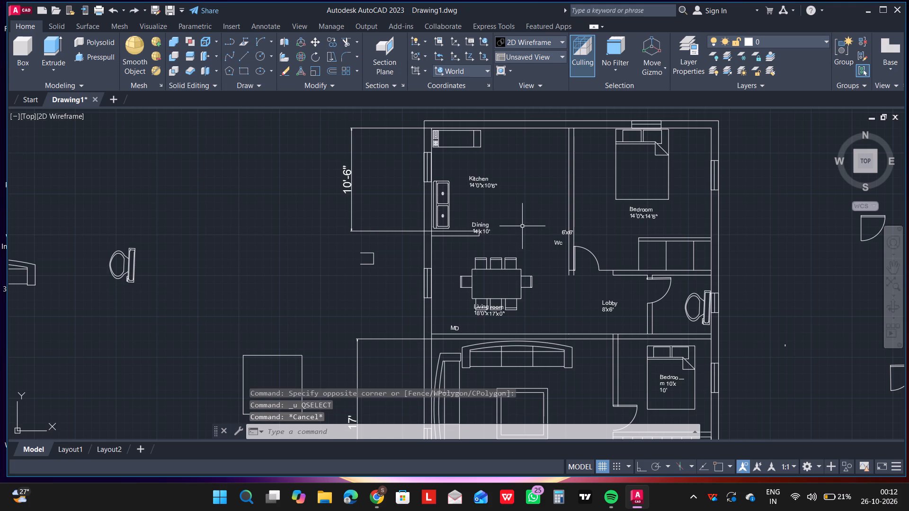
key("q")
key("s")
key("e")
key("l")
key("Return")
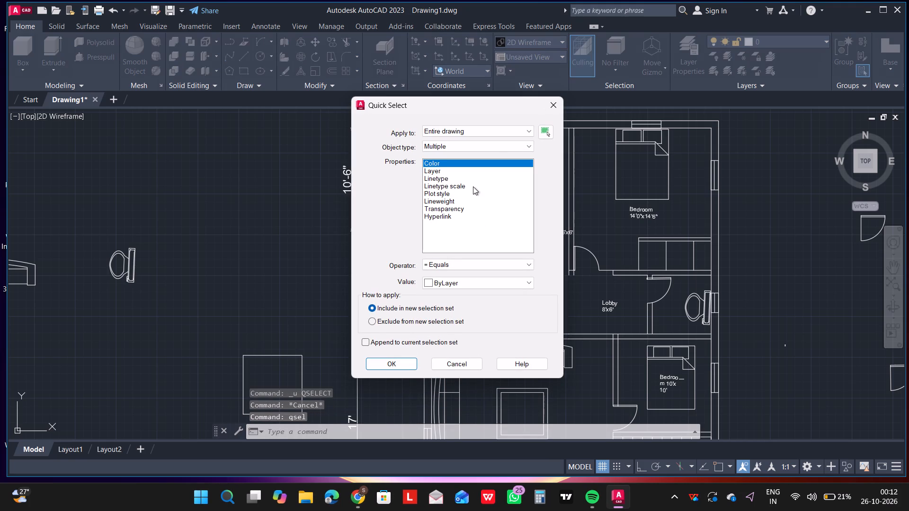
left_click(494, 145)
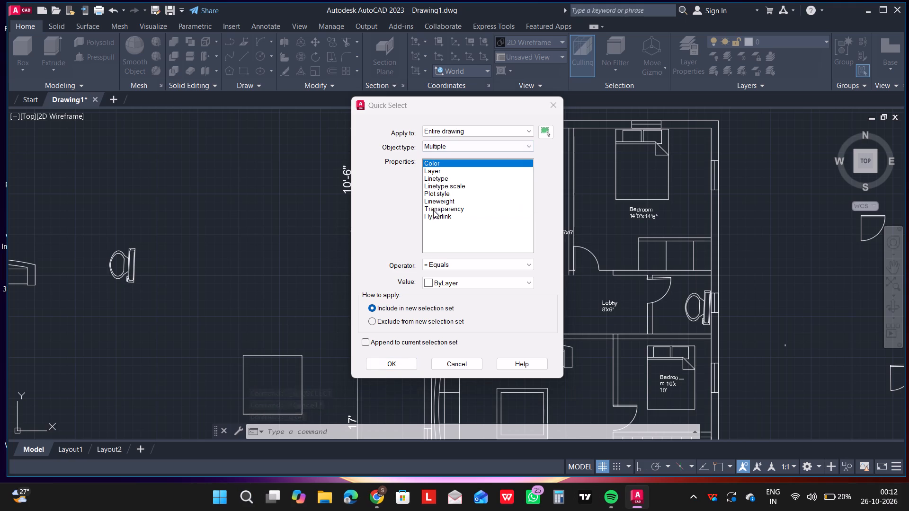
left_click(466, 144)
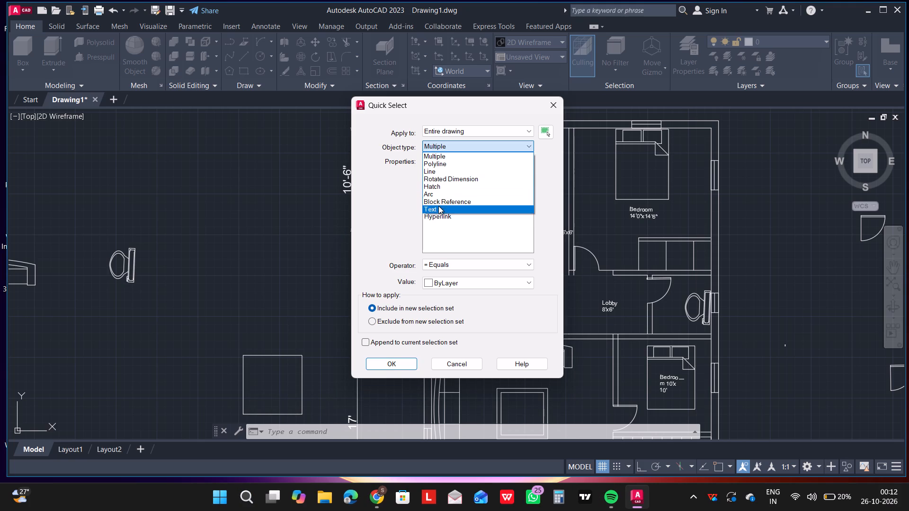
left_click(437, 207)
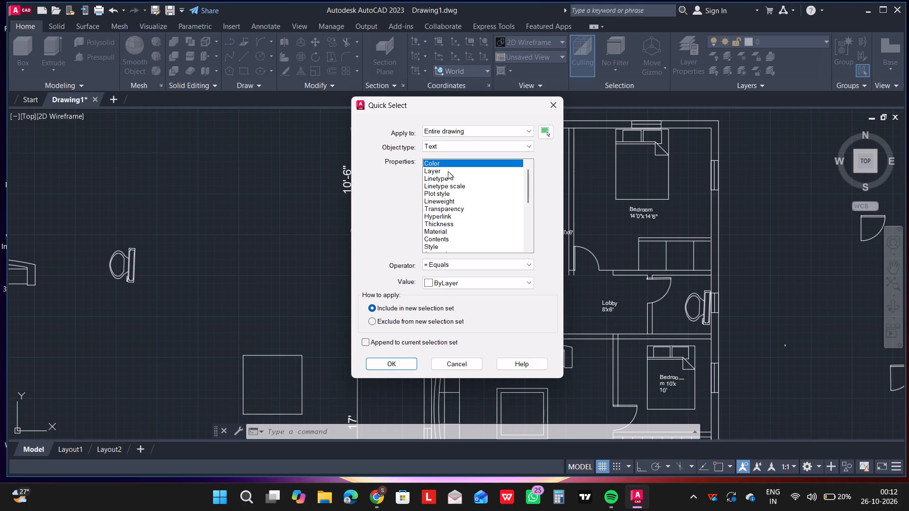
left_click(448, 171)
left_click(399, 363)
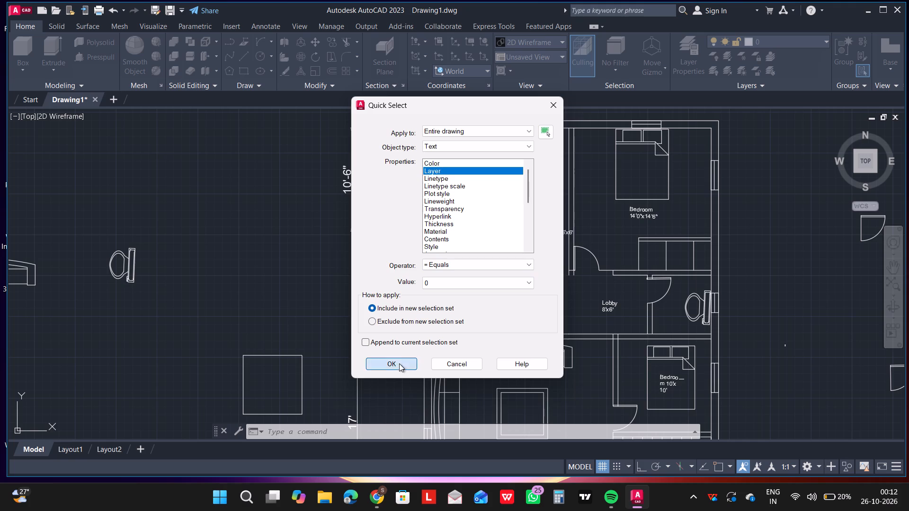
right_click(503, 277)
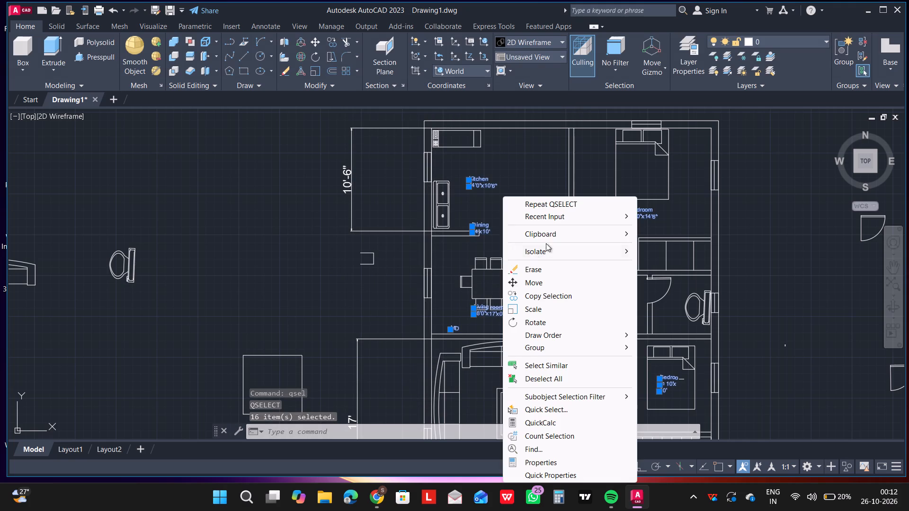
left_click(543, 282)
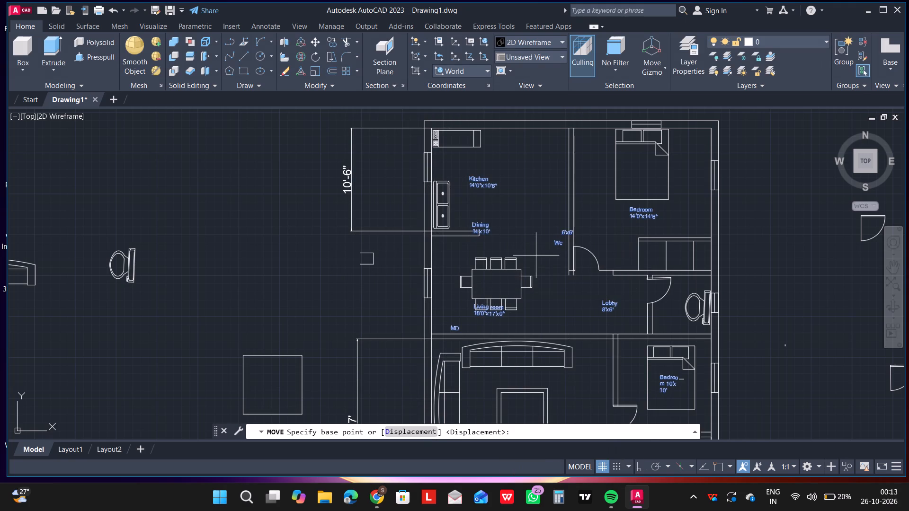
left_click(536, 255)
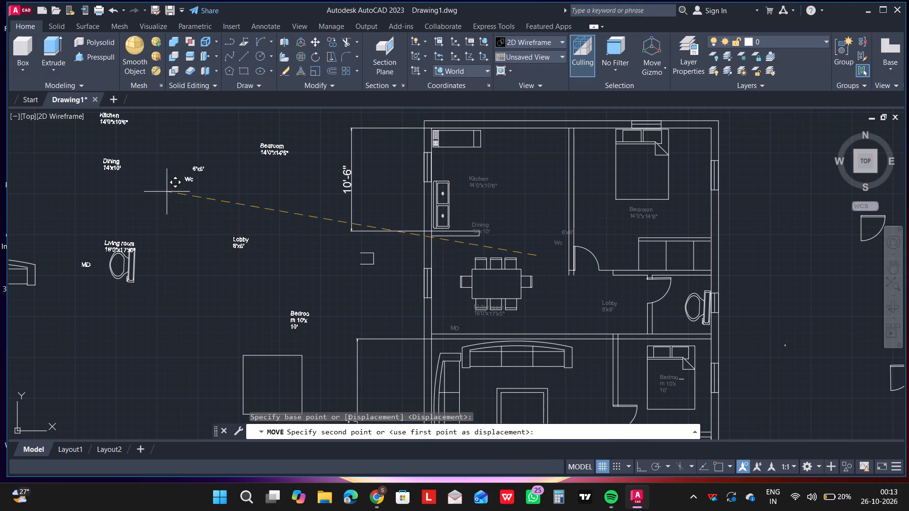
scroll(167, 219, "down", 1)
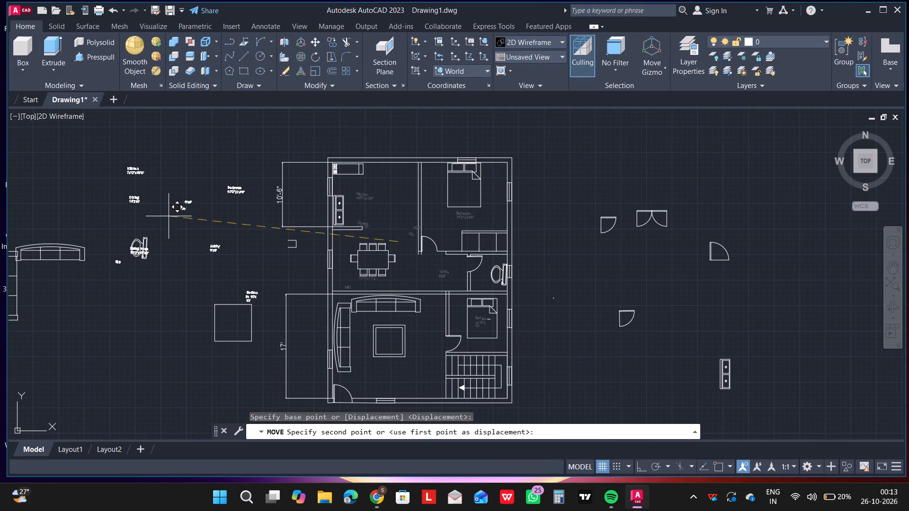
left_click(166, 171)
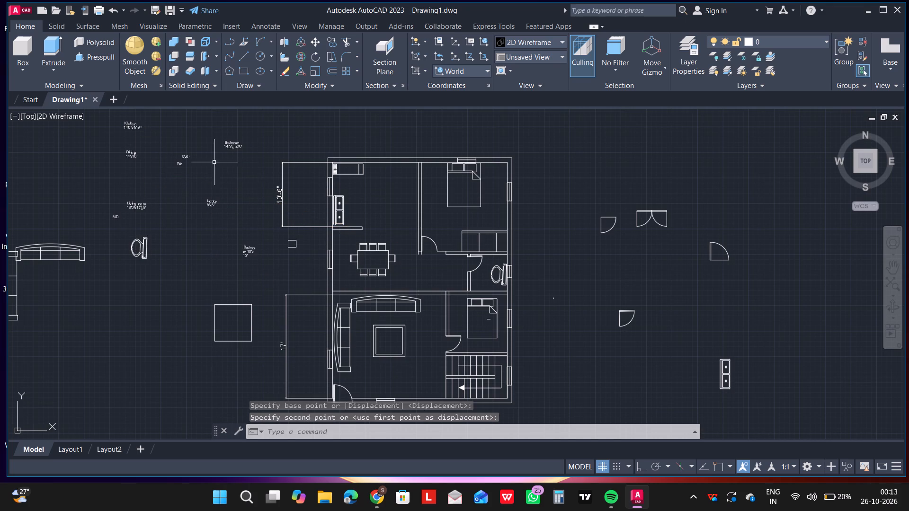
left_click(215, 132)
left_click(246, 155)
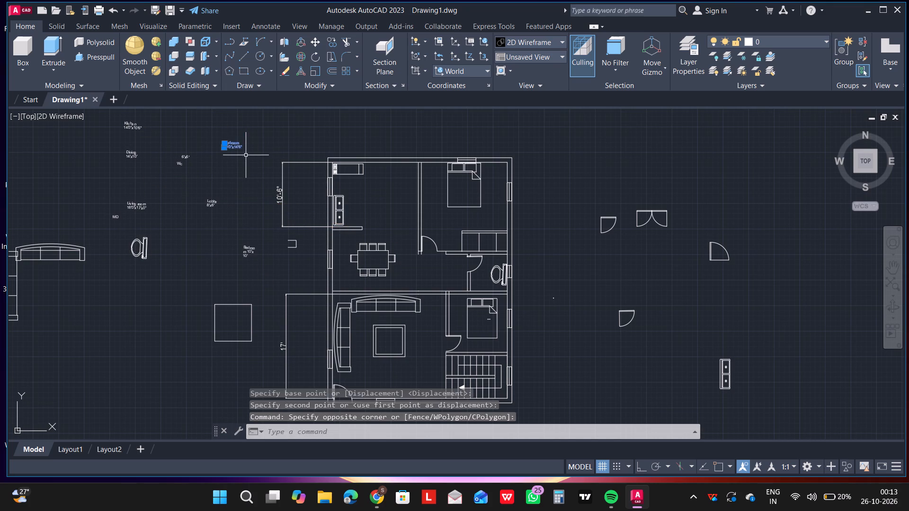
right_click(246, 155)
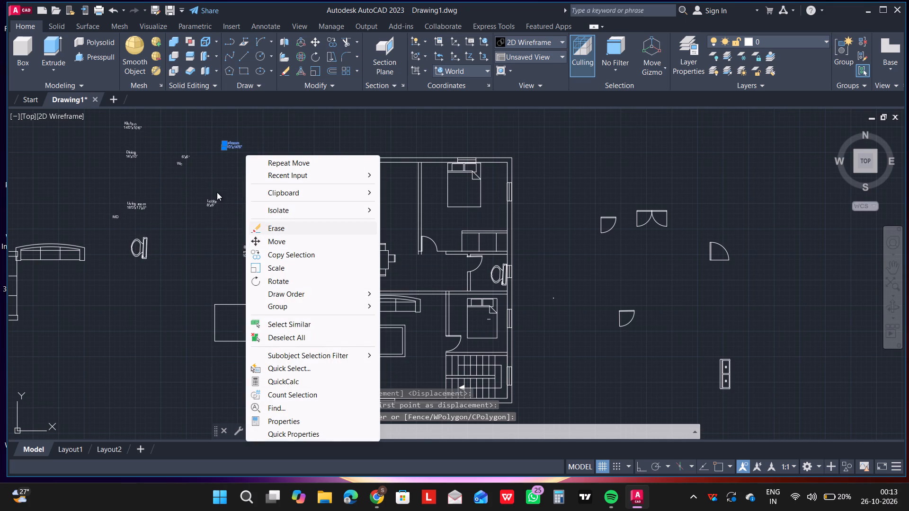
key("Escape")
Move the "Kitchen" label with its dimensions back into the open floor area of the kitchen, beside the sink.
left_click(110, 116)
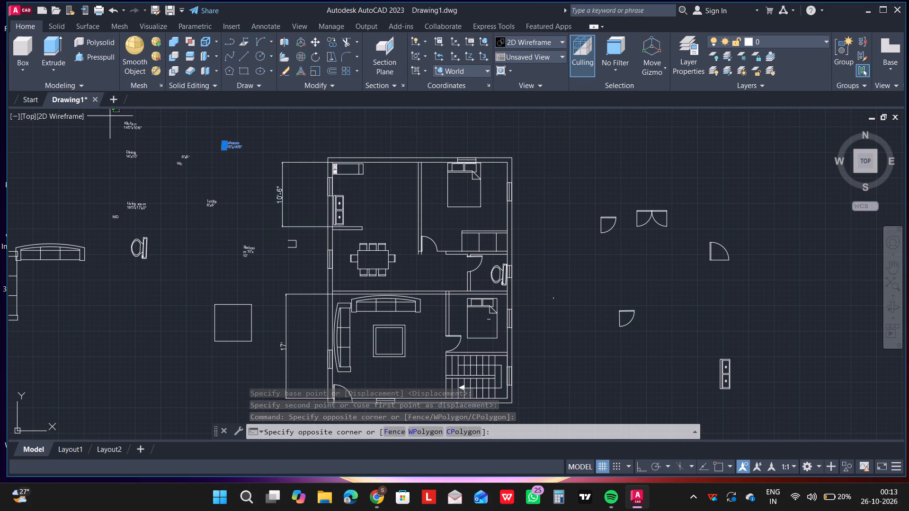
left_click(144, 136)
right_click(144, 136)
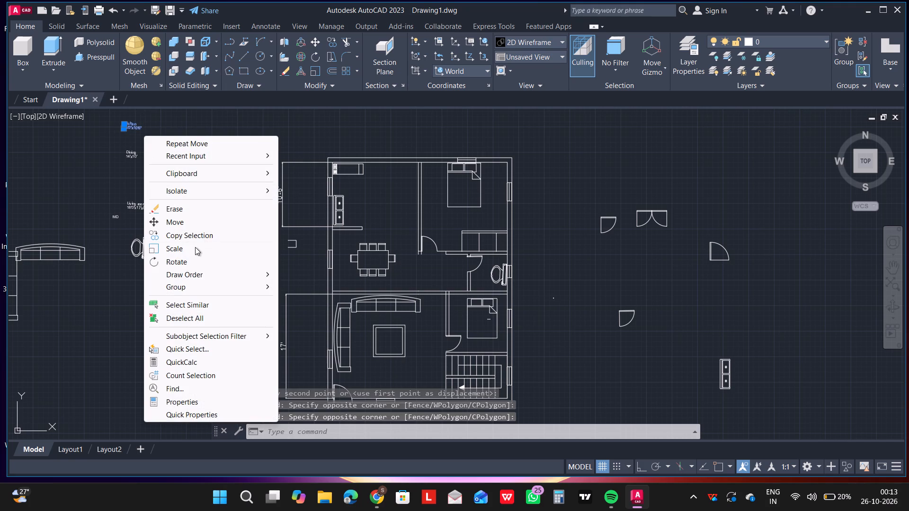
left_click(185, 225)
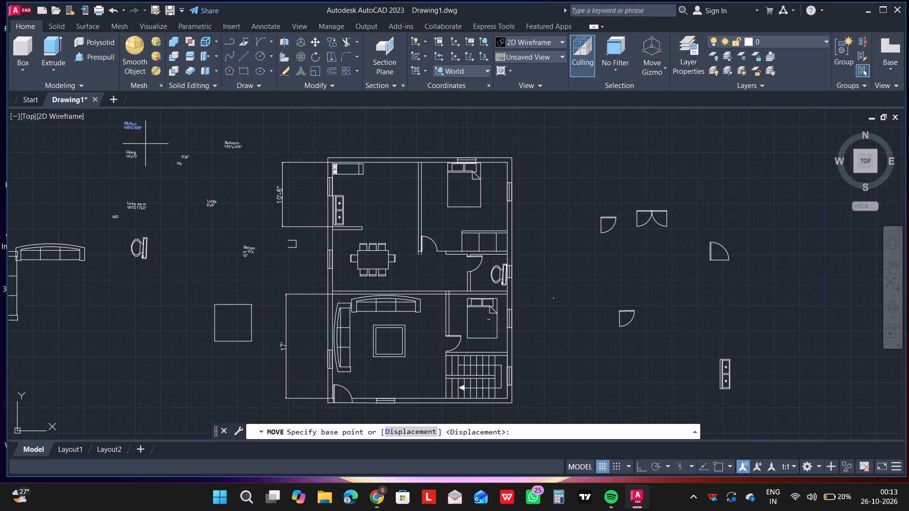
left_click_drag(134, 121, 140, 132)
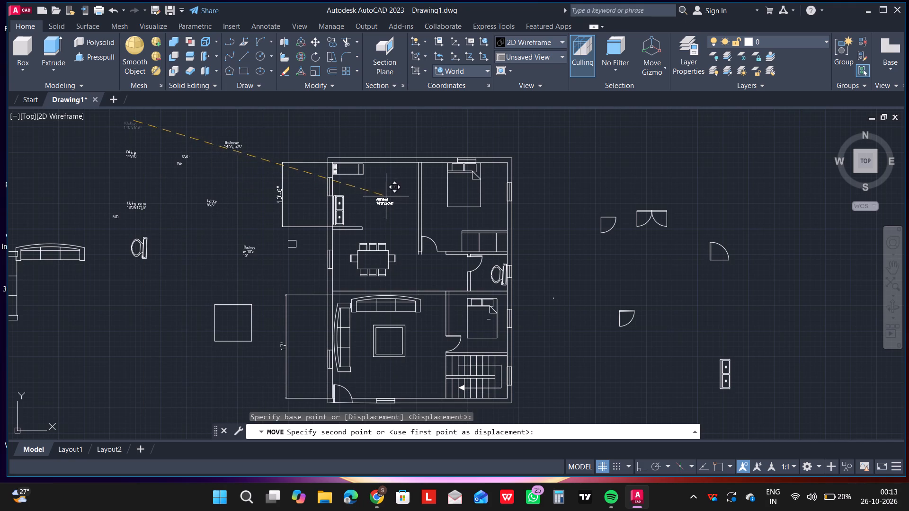
left_click(385, 195)
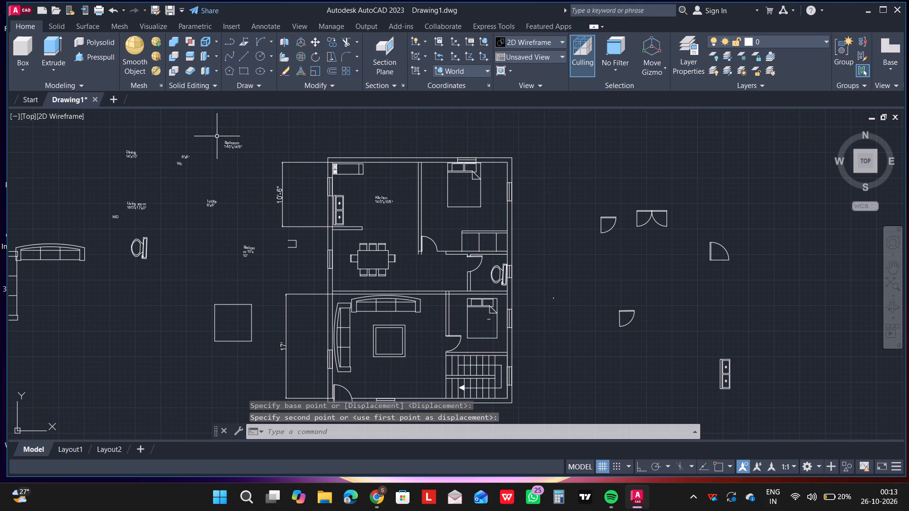
Move the 14'0"x14'6" "Bedroom" label into the large bedroom, just below the foot of the bed.
left_click_drag(215, 135, 221, 138)
left_click(260, 158)
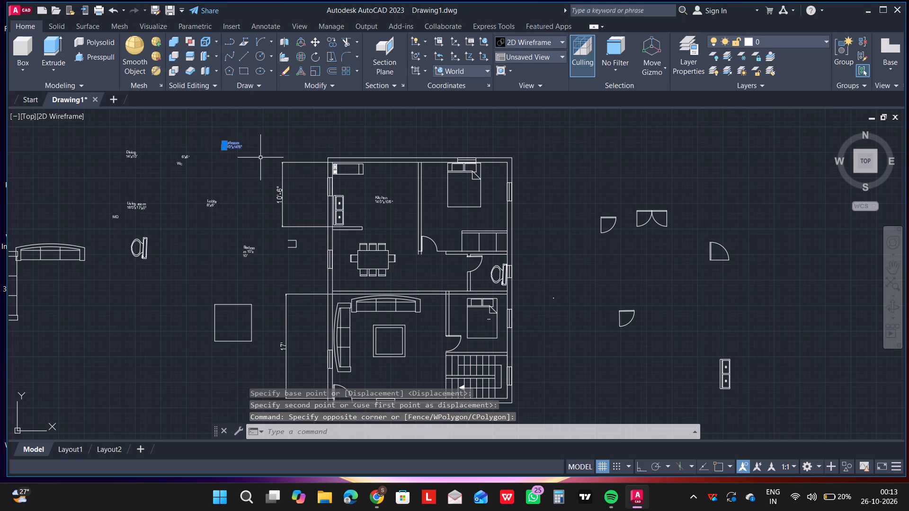
right_click(260, 158)
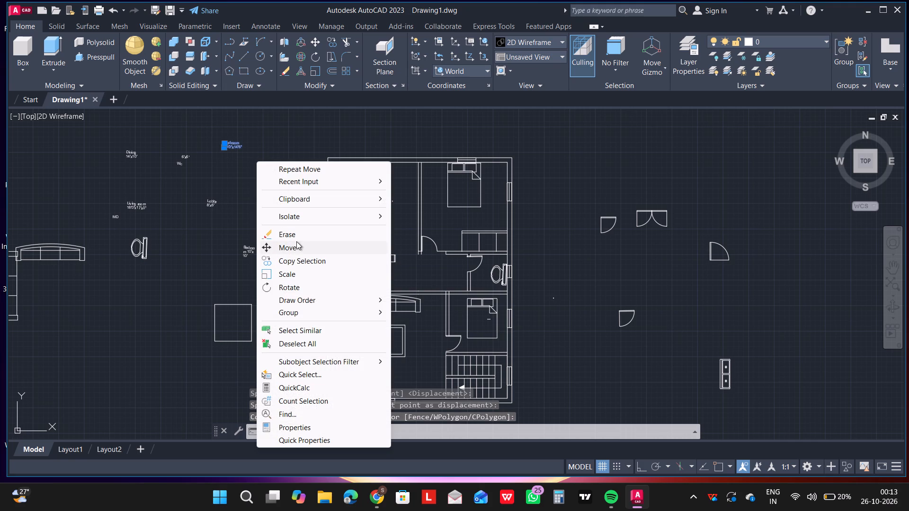
left_click(298, 250)
left_click(233, 141)
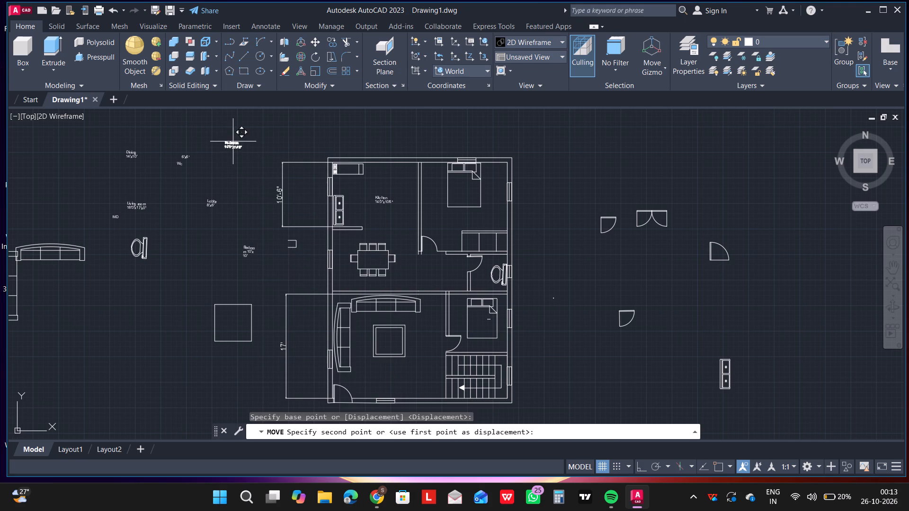
left_click(458, 213)
Move the "Dining" 14'x10' label onto the centre of the dining table.
left_click(109, 144)
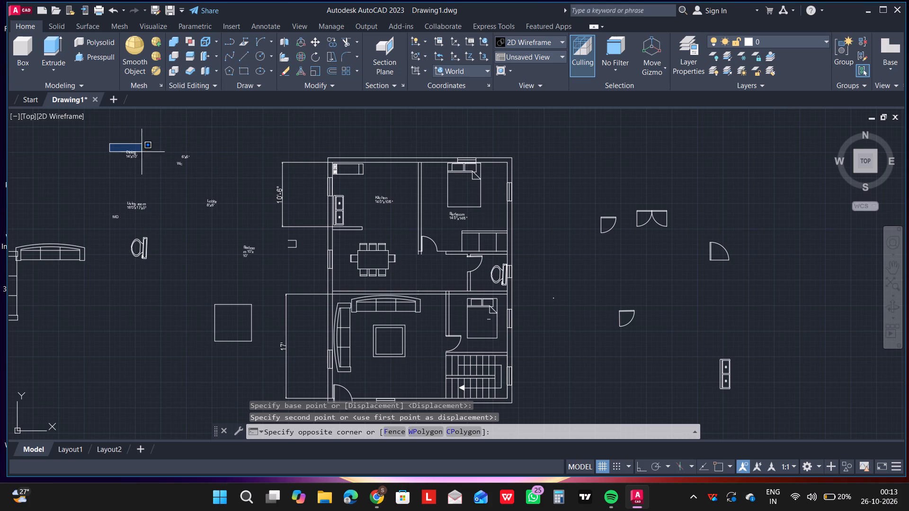
left_click(149, 165)
right_click(149, 165)
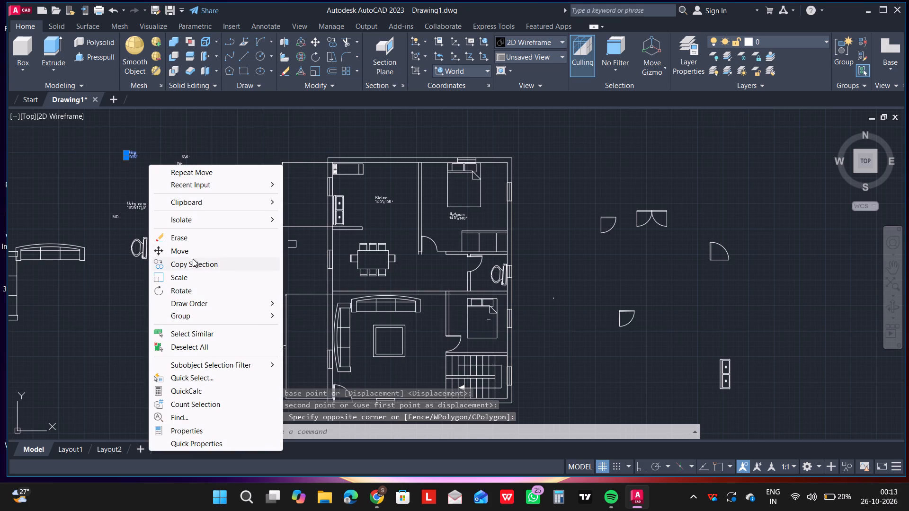
left_click(193, 251)
left_click(130, 153)
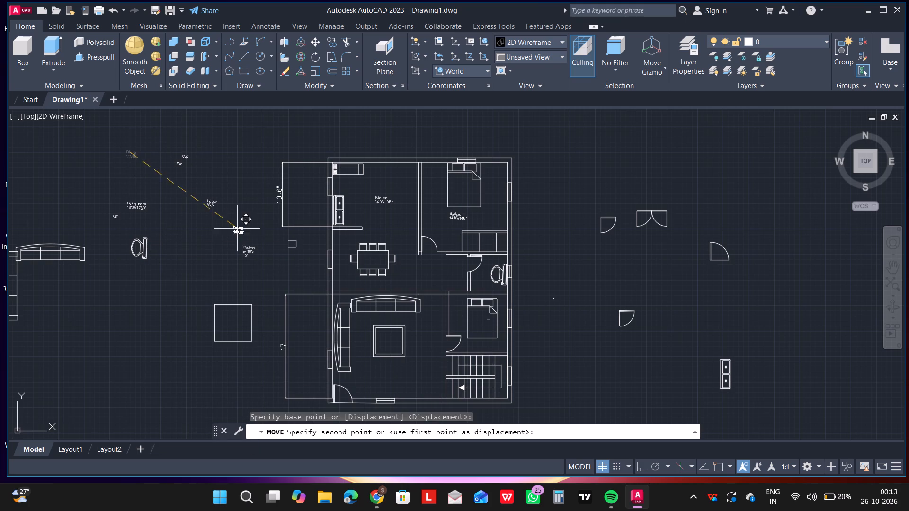
left_click(372, 259)
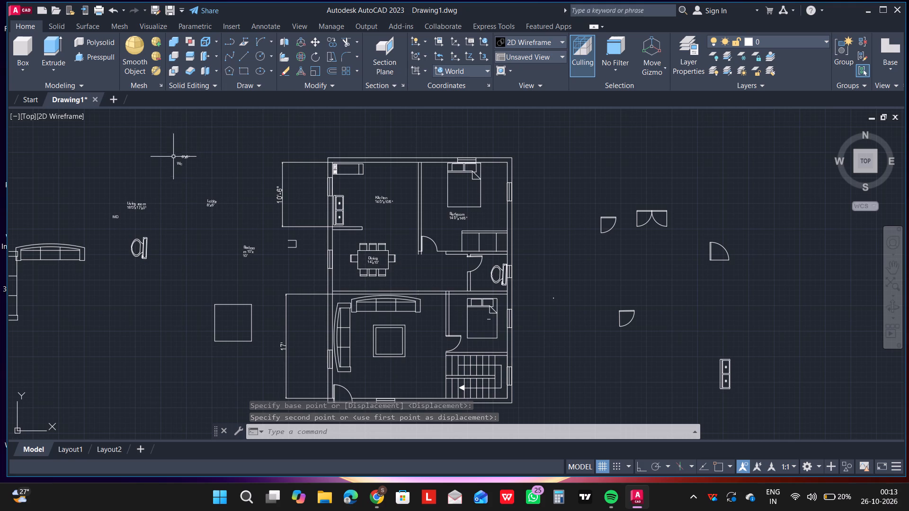
Move the "Wc" and 6'x6' texts together into the toilet room, beside the toilet fixture.
left_click_drag(167, 145, 180, 159)
left_click(201, 179)
right_click(192, 175)
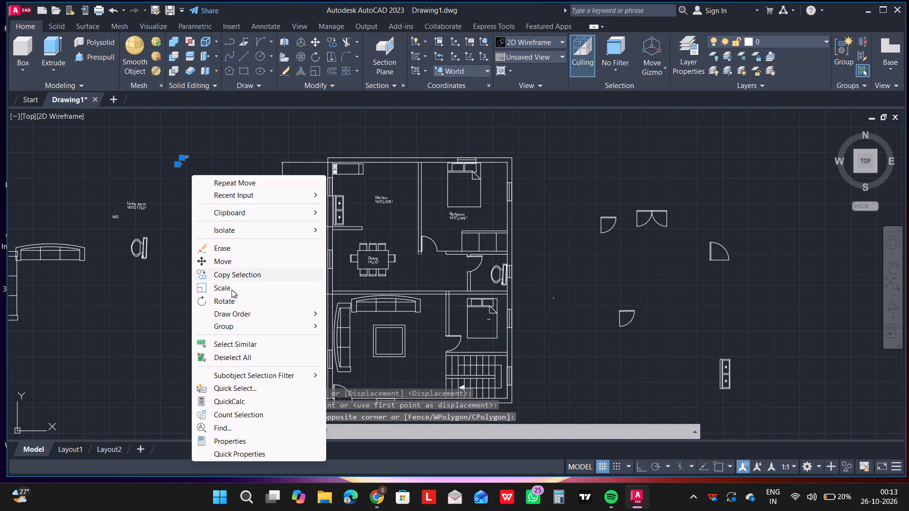
left_click(230, 260)
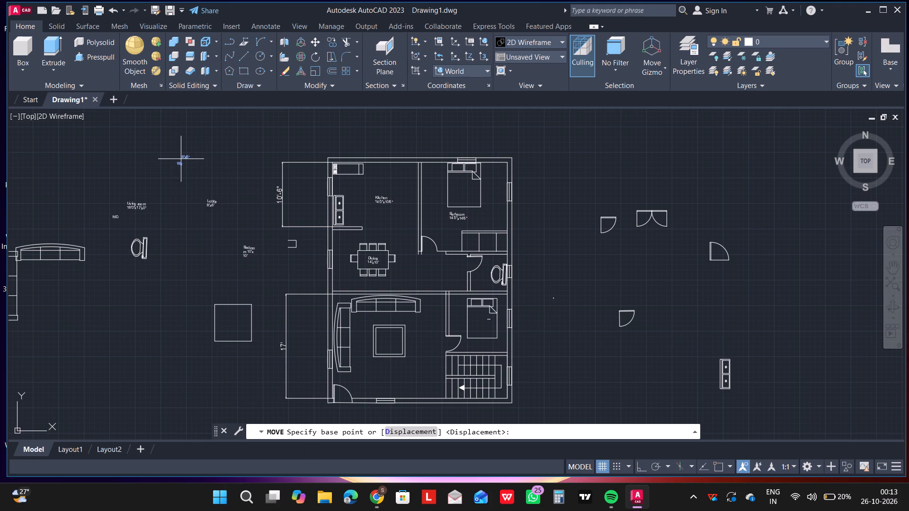
left_click(182, 159)
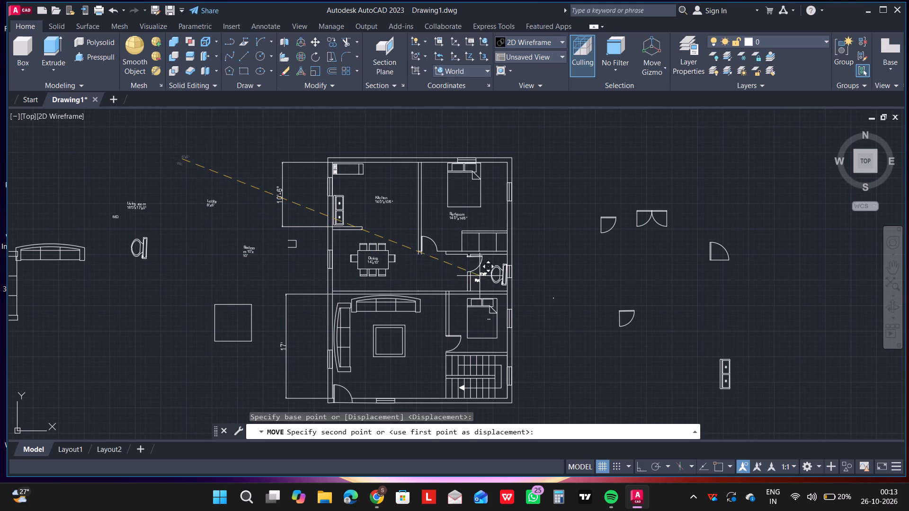
left_click(480, 278)
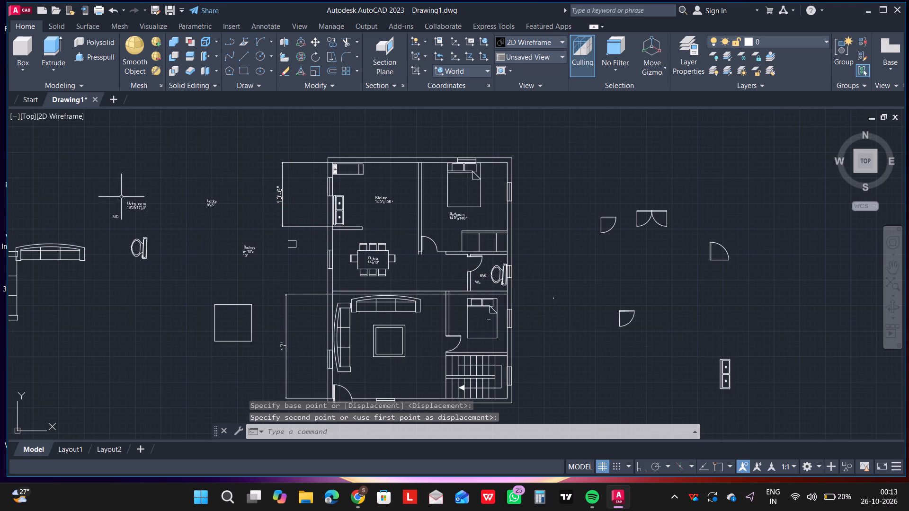
Move the "Living room" label with its dimensions onto the centre table in the living room.
left_click_drag(121, 194, 133, 202)
left_click(160, 214)
right_click(160, 214)
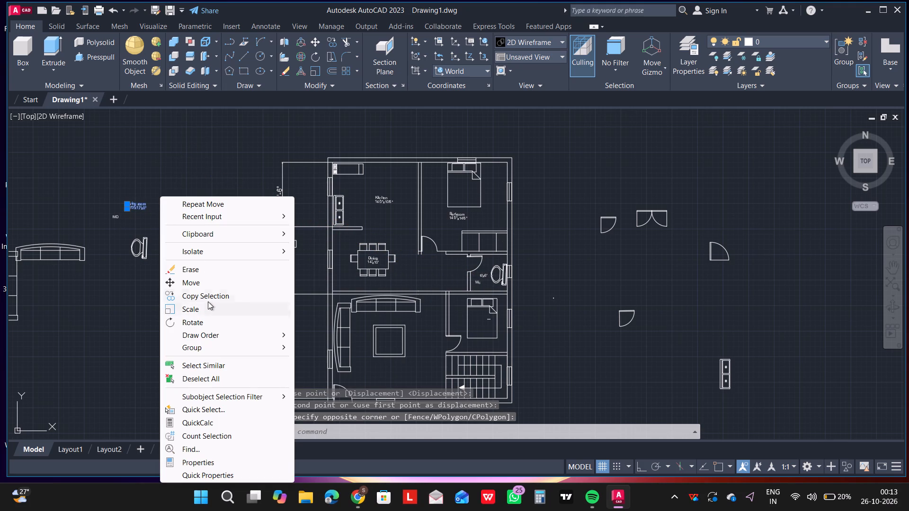
left_click(195, 278)
left_click(142, 205)
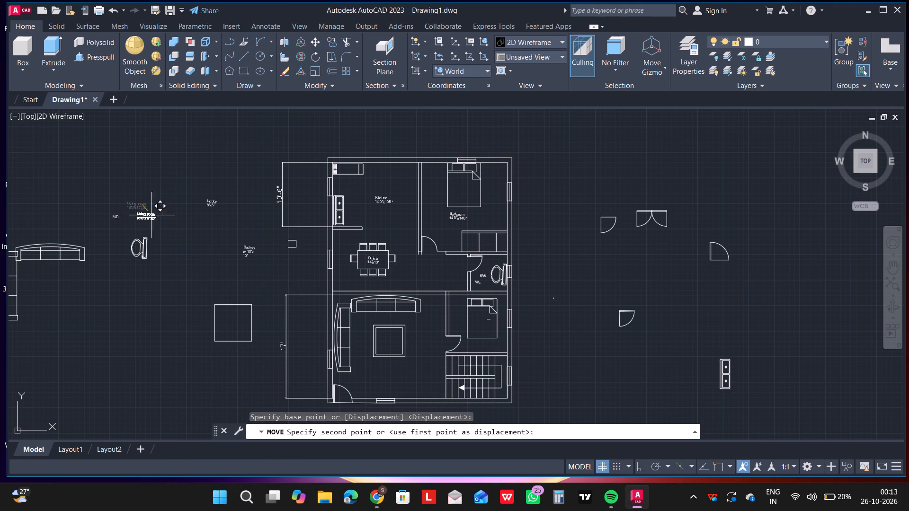
left_click(394, 338)
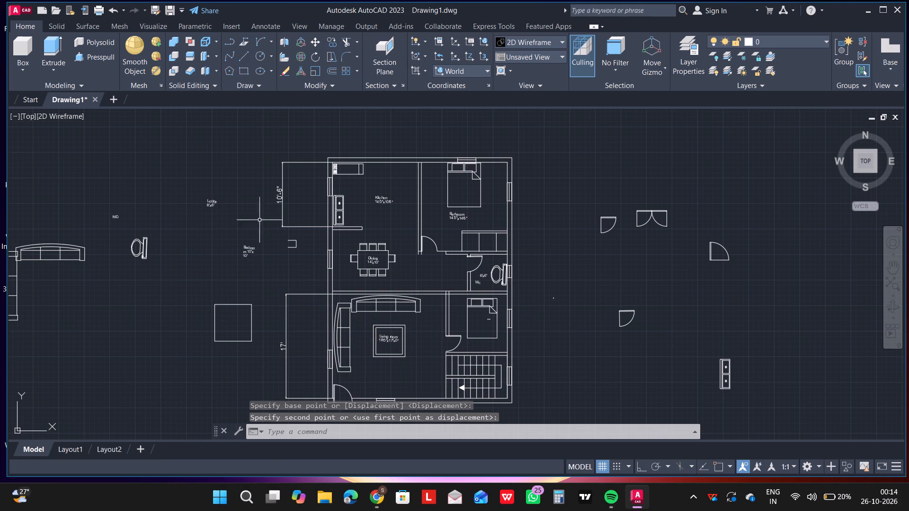
Move the "Lobby" label with its 8'x6' dimensions into the lobby, between the dining table and the toilet room.
left_click_drag(191, 188, 212, 208)
left_click(225, 211)
right_click(225, 212)
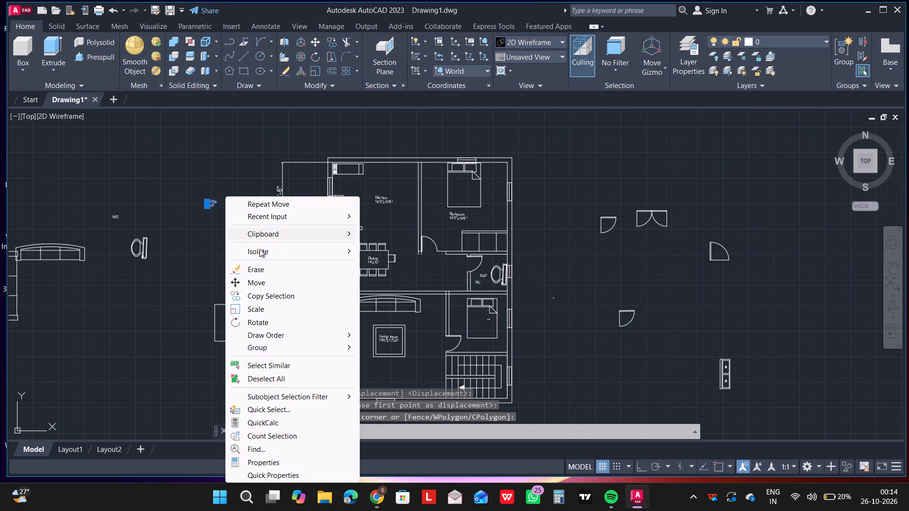
left_click(279, 285)
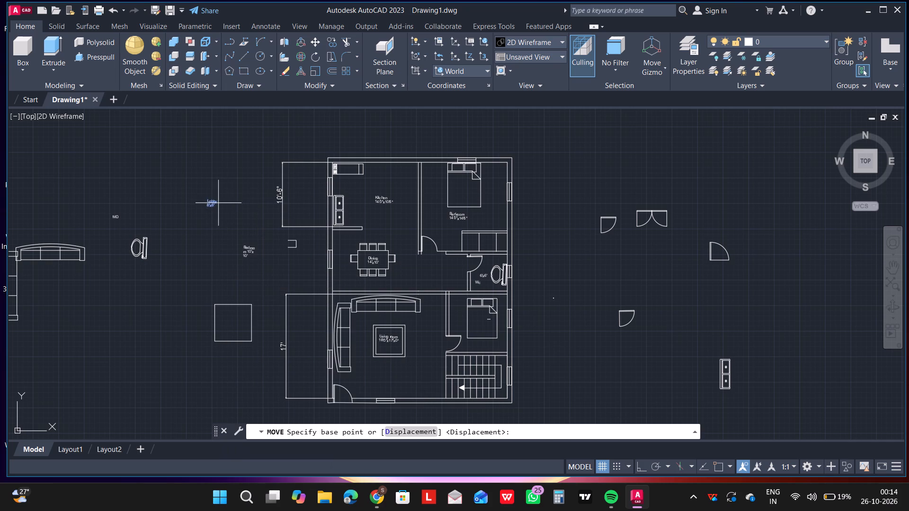
left_click(218, 203)
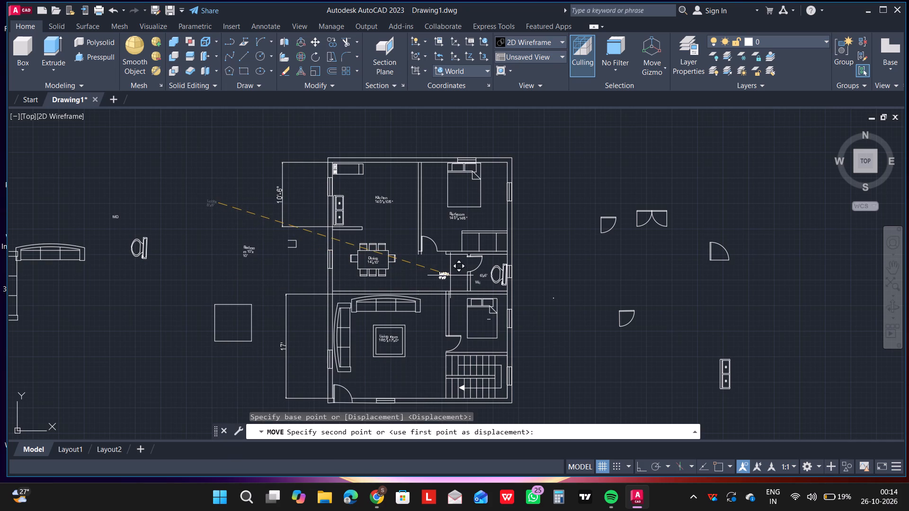
left_click(450, 275)
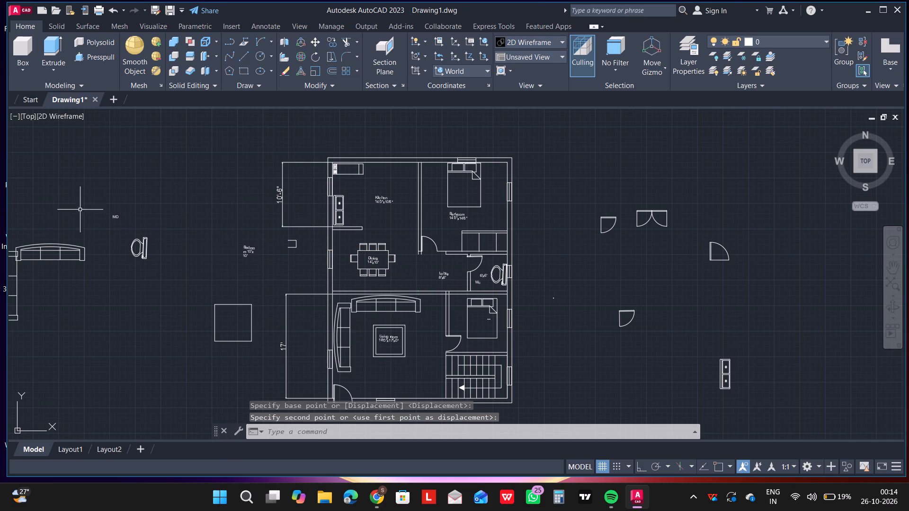
Move the "MD" text into the swing of the main door at the living room's lower corner.
left_click_drag(88, 207, 98, 211)
double_click(133, 226)
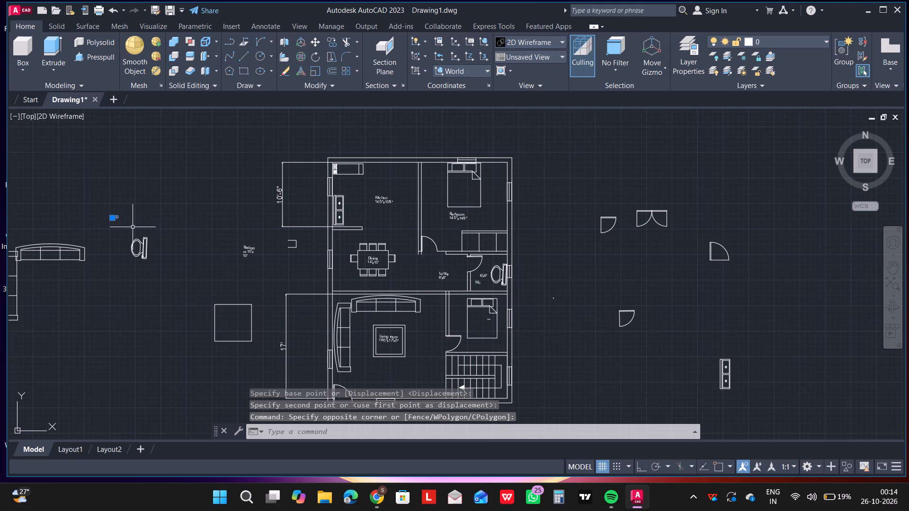
right_click(122, 224)
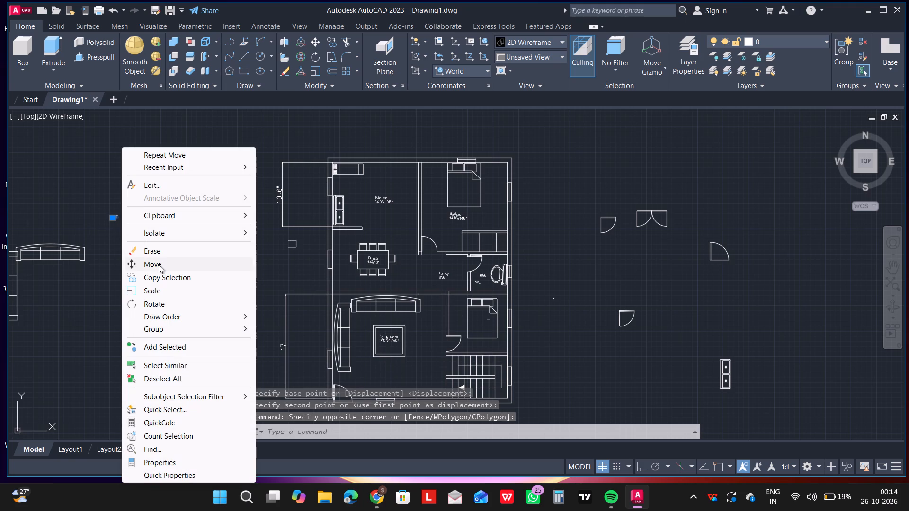
left_click(157, 265)
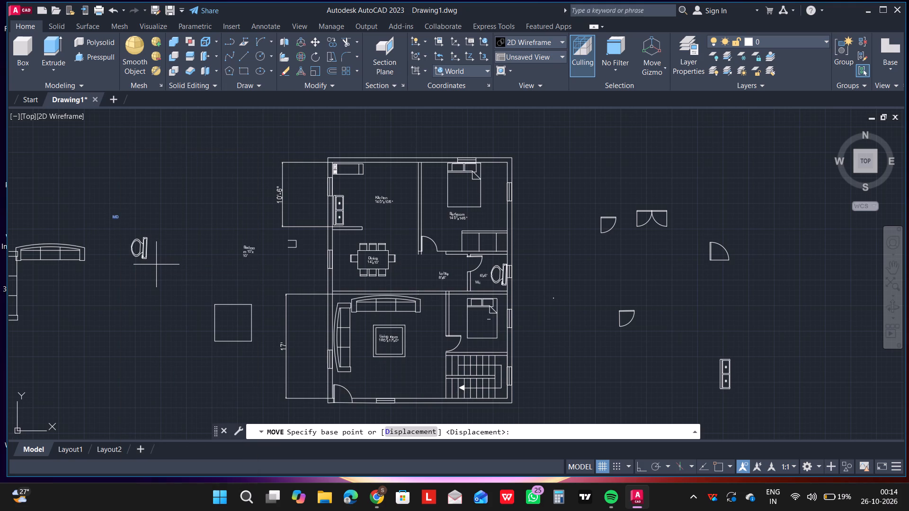
left_click(115, 217)
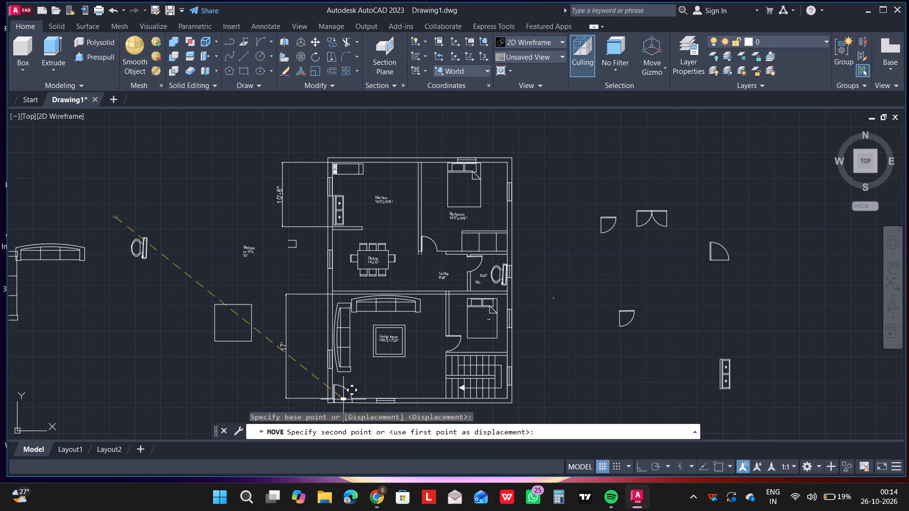
scroll(342, 395, "up", 2)
scroll(343, 395, "down", 2)
scroll(343, 402, "up", 3)
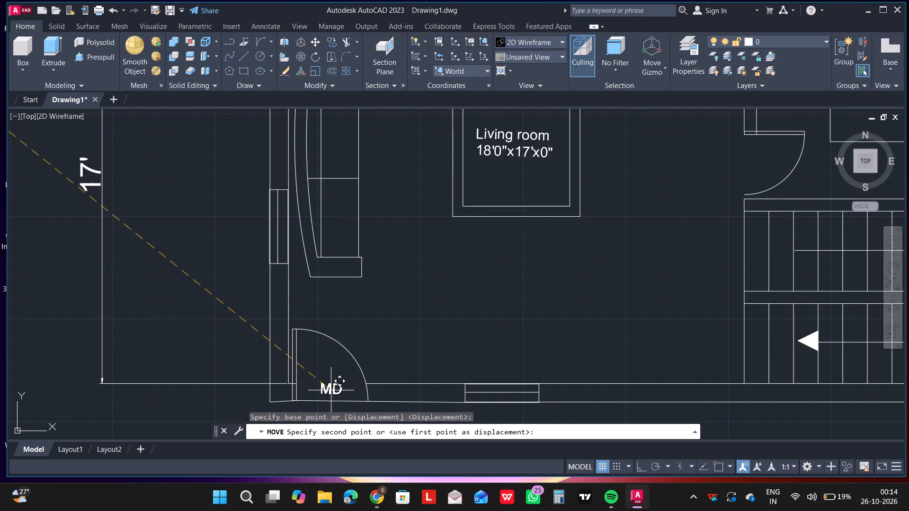
left_click(331, 390)
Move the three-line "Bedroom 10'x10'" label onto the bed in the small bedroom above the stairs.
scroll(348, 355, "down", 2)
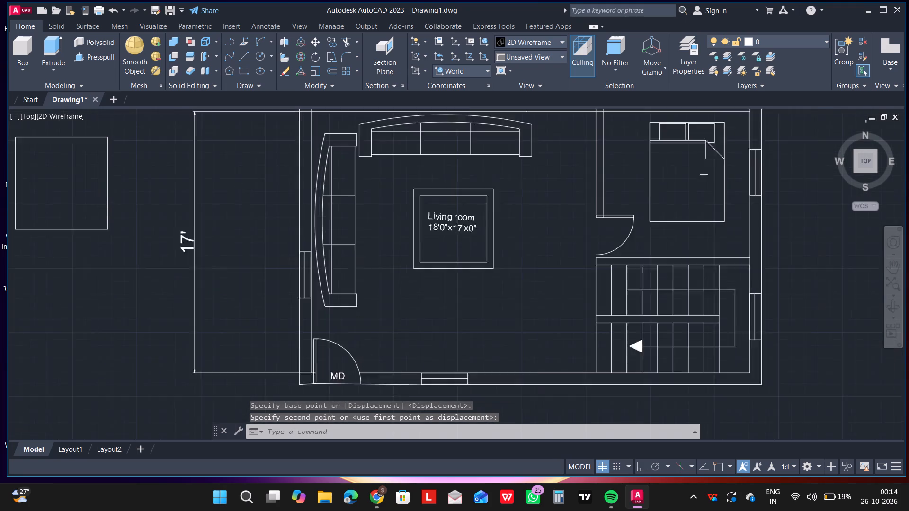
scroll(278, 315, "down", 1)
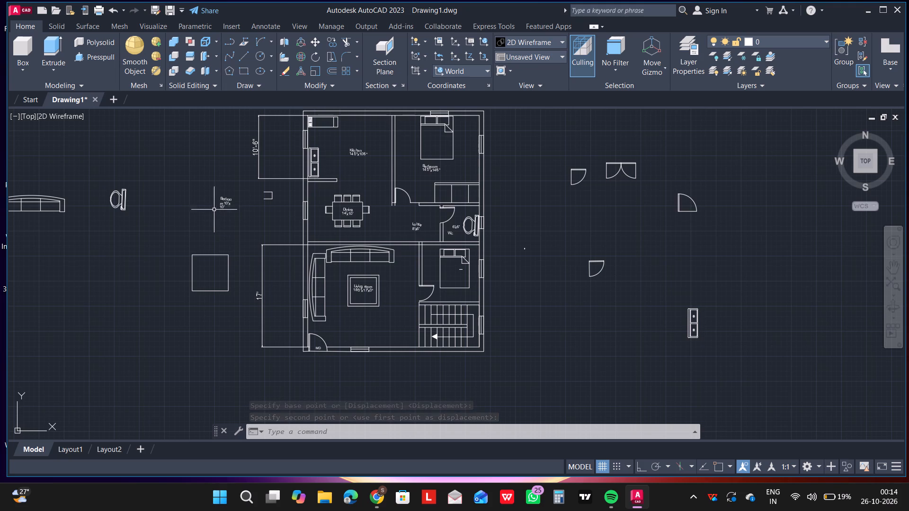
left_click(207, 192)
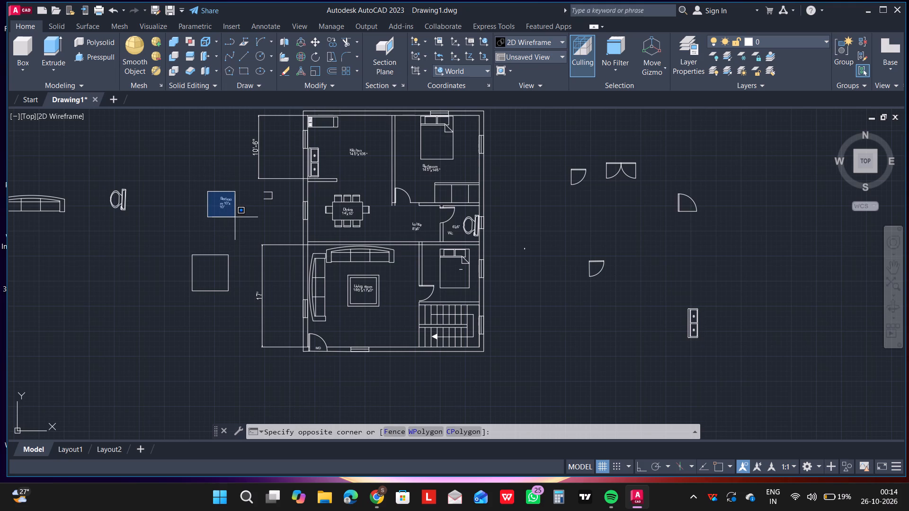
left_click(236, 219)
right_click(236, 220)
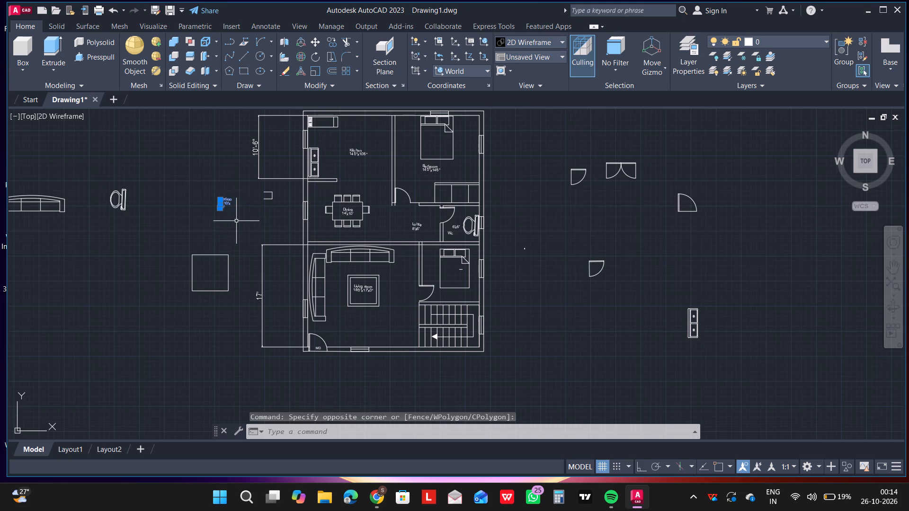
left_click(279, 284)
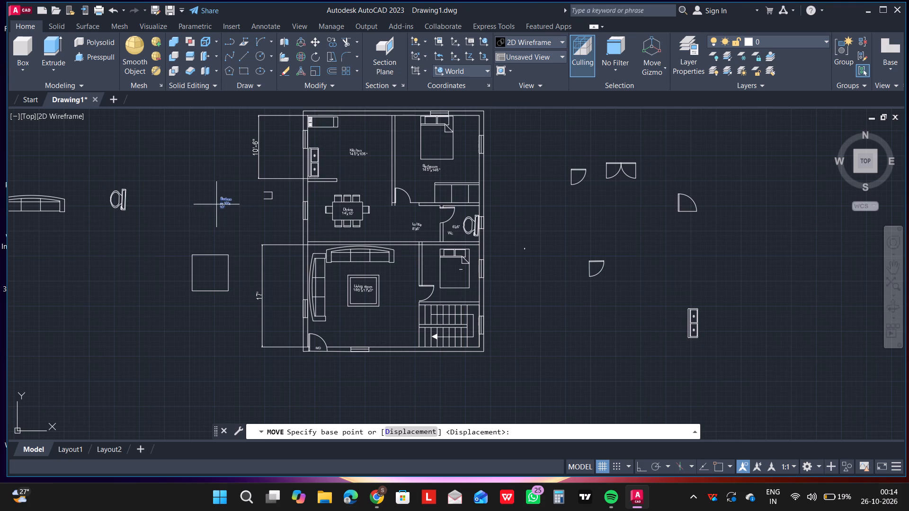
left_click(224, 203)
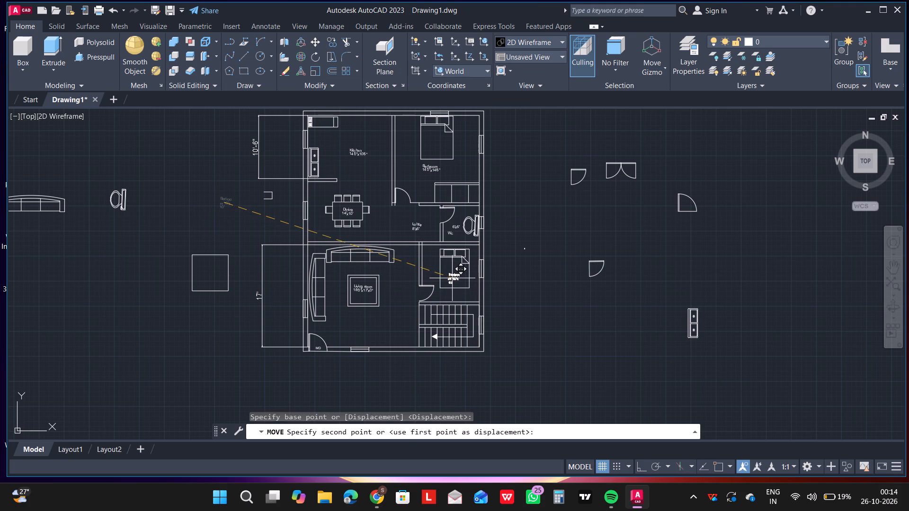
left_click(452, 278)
Erase the three-line "Bedroom 10'x10'" label and the stray short dash on the small bedroom's bed.
scroll(493, 275, "up", 2)
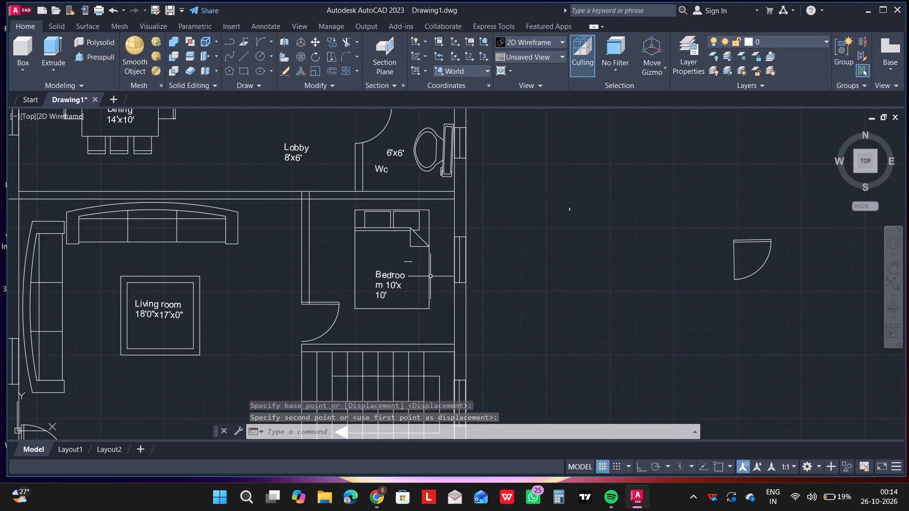
left_click(375, 264)
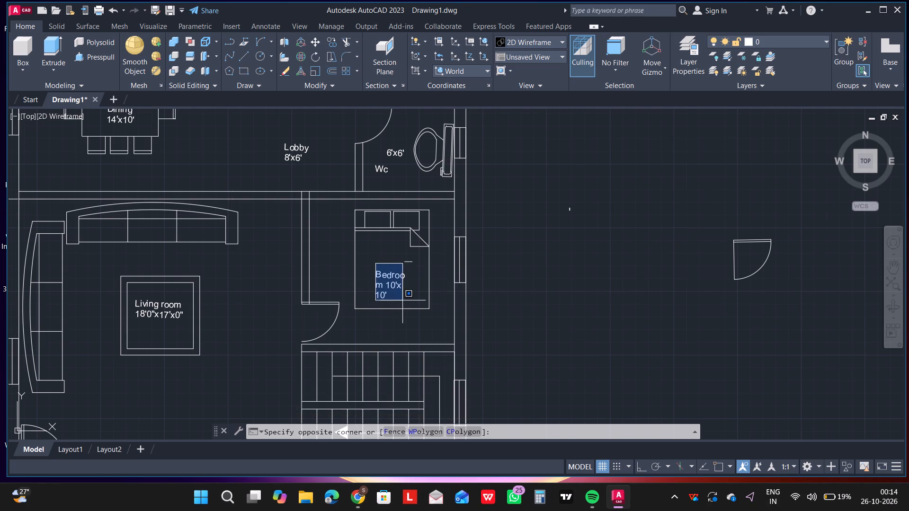
left_click(407, 303)
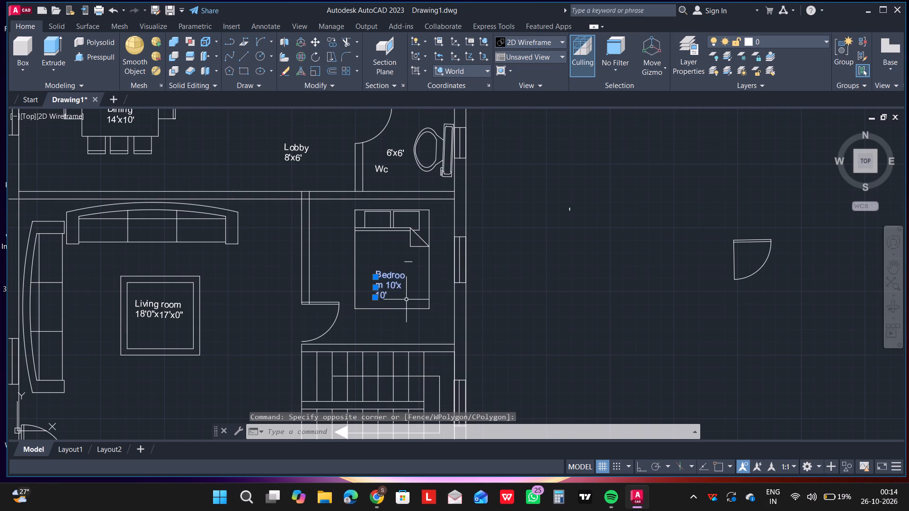
key("Delete")
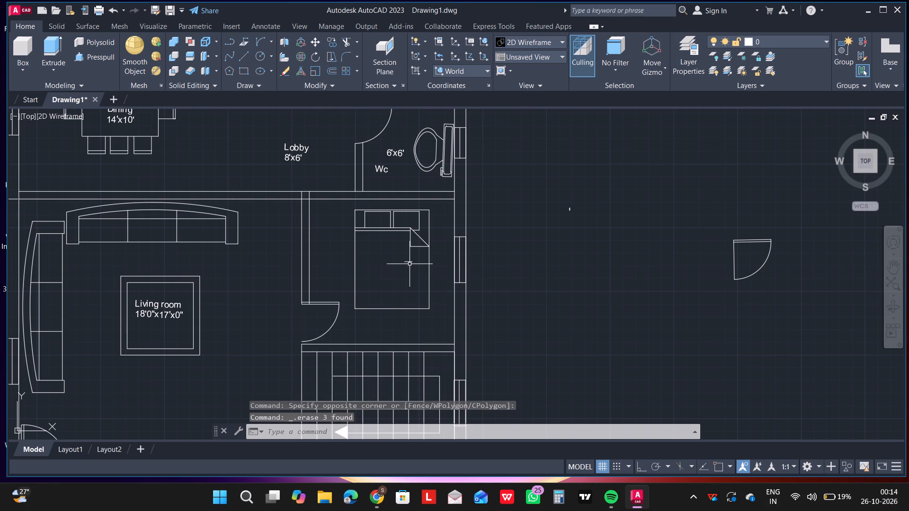
left_click(409, 261)
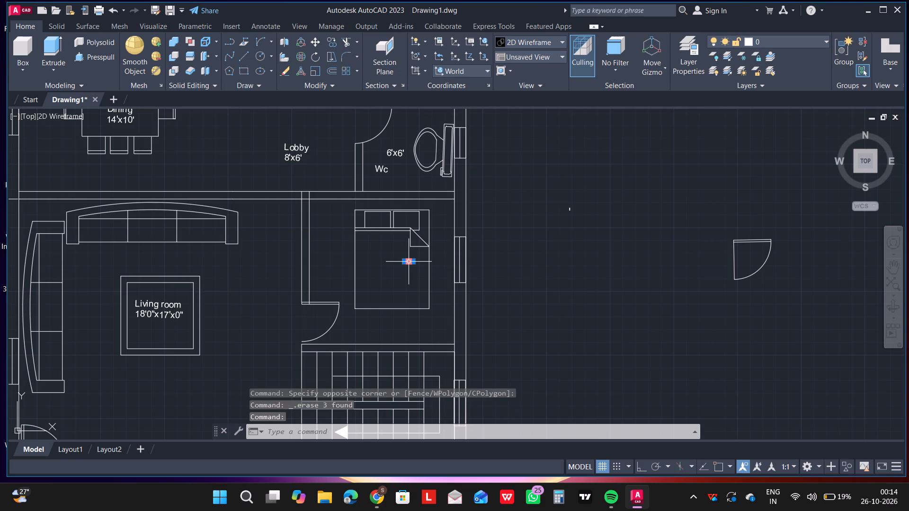
key("Delete")
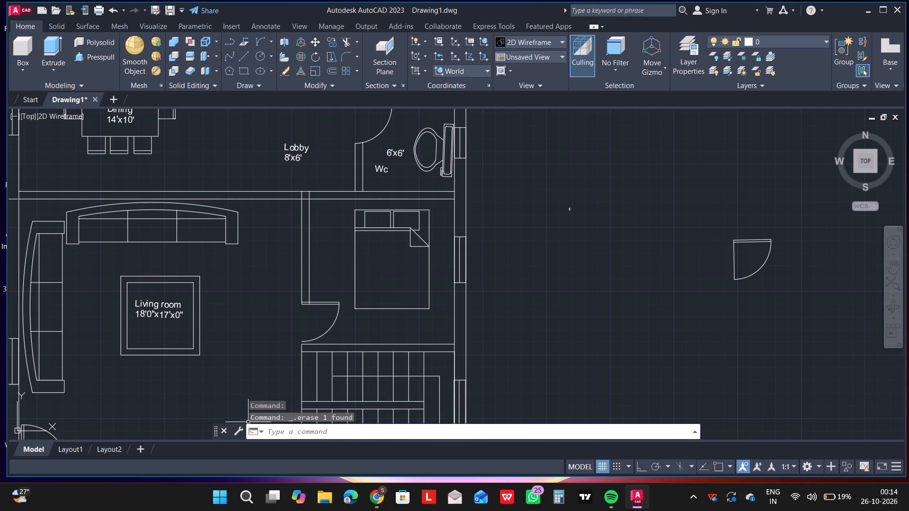
Add single-line text 5" high on the small bedroom's bed, reading "Bedroom" with "10'x10'" on the line below.
left_click(307, 428)
type("text")
key("Return")
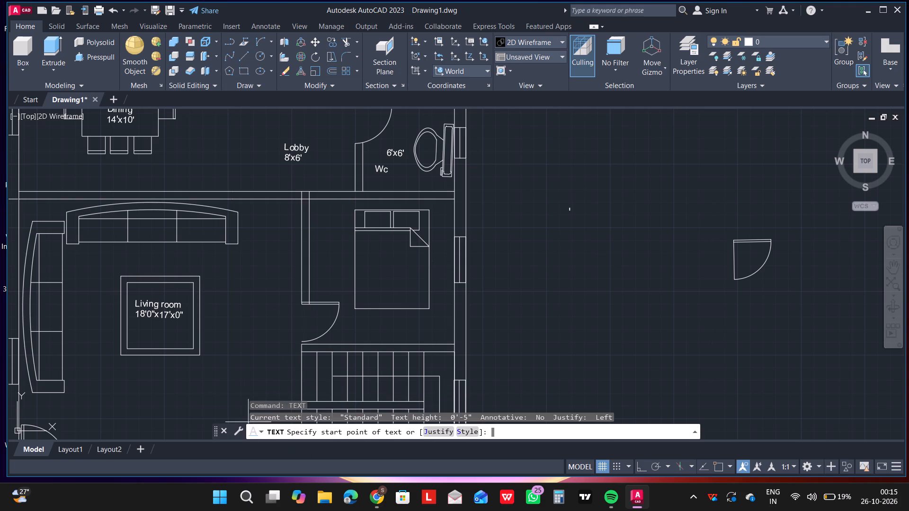
left_click(370, 268)
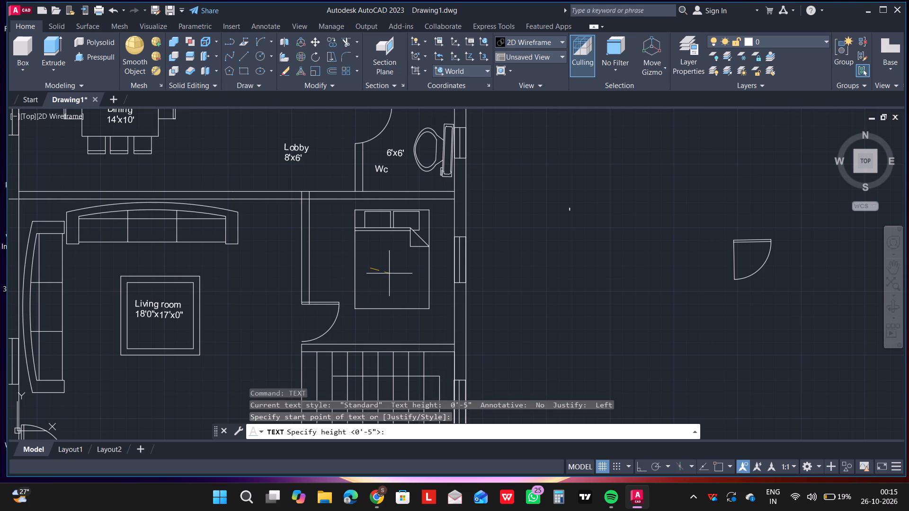
type("5\"")
key("Return")
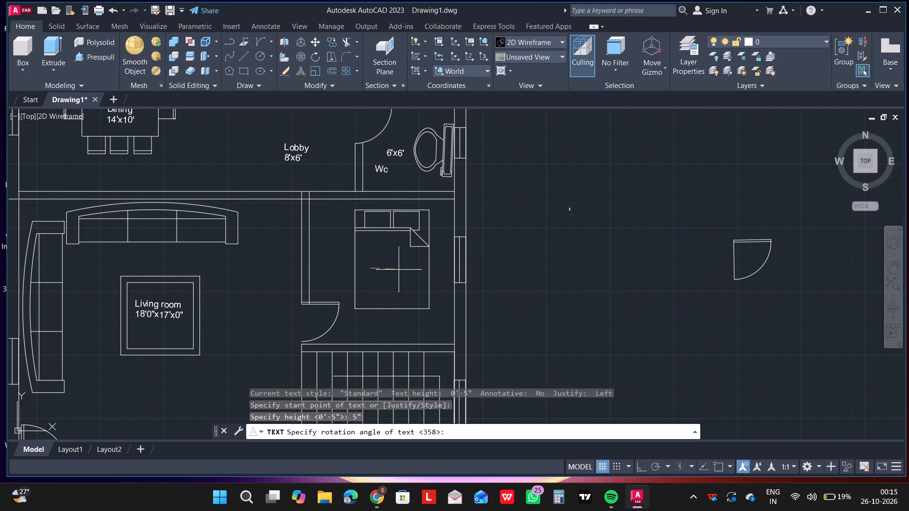
left_click(399, 270)
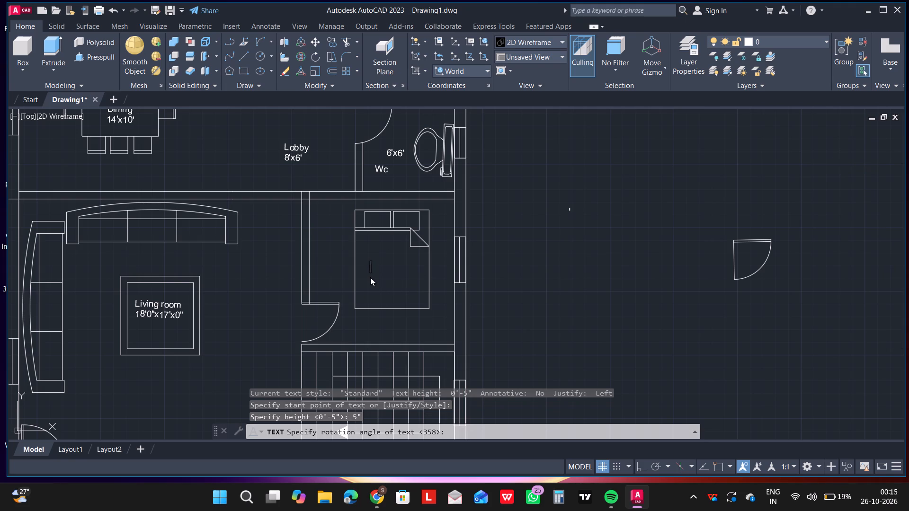
key("b")
key("BackSpace")
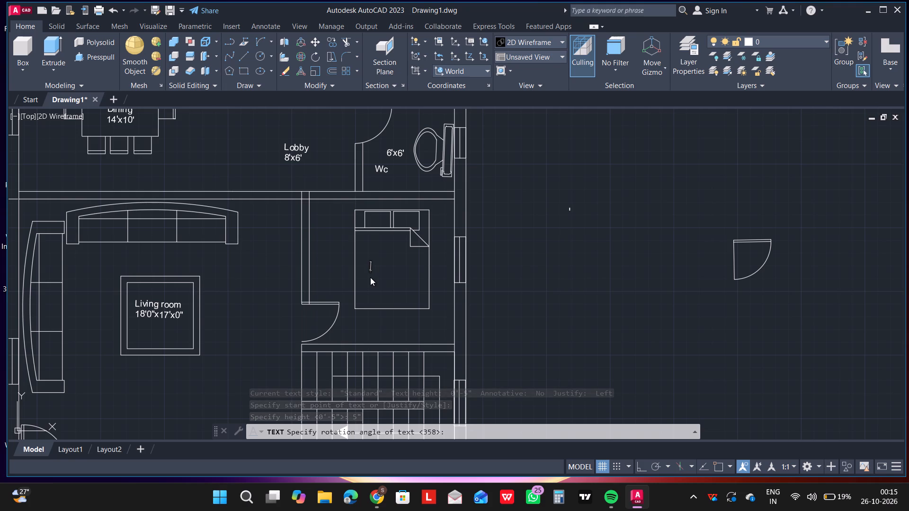
type("Bedroom")
key("Return")
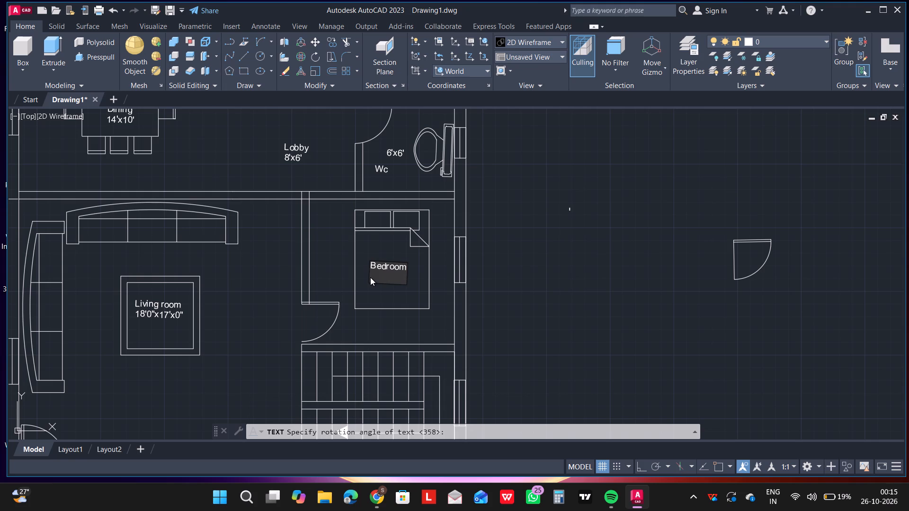
type("10'")
type("x10'")
left_click(508, 294)
key("Return")
Erase the "Wc" and 6'x6' texts from the toilet room.
scroll(503, 286, "down", 2)
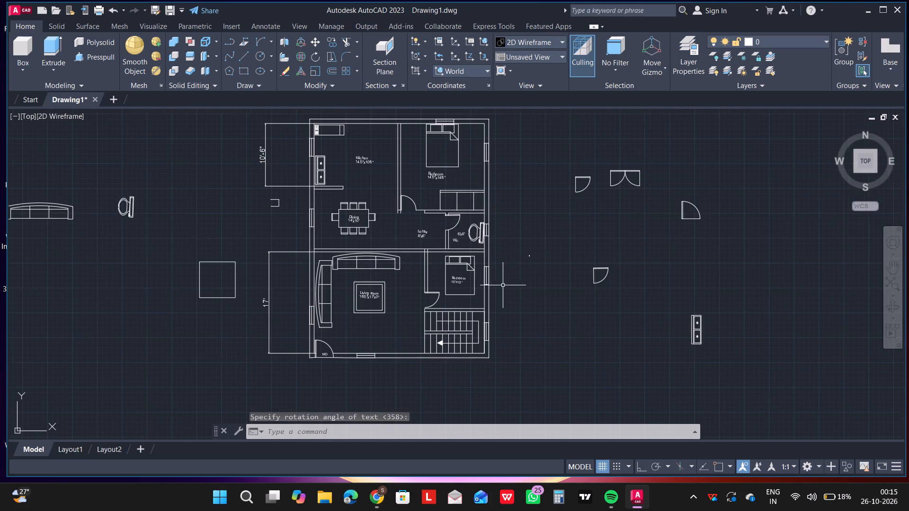
scroll(510, 264, "up", 1)
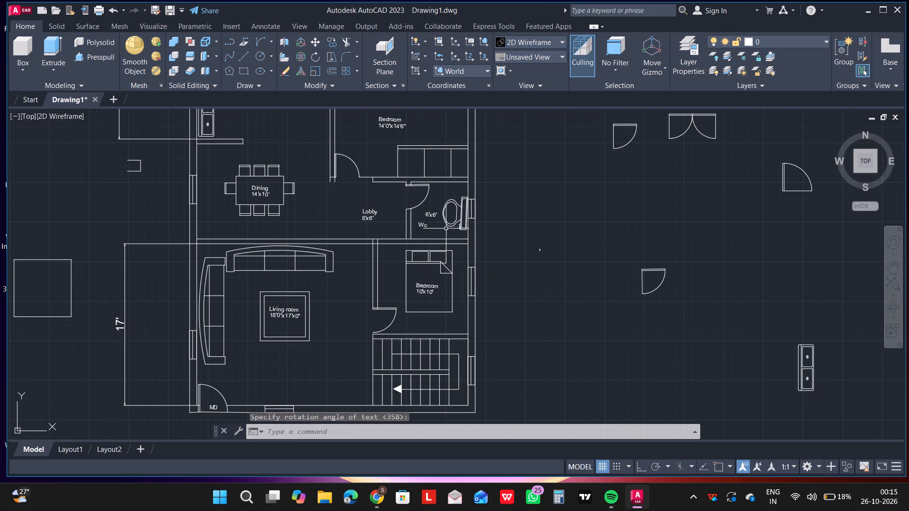
left_click(428, 212)
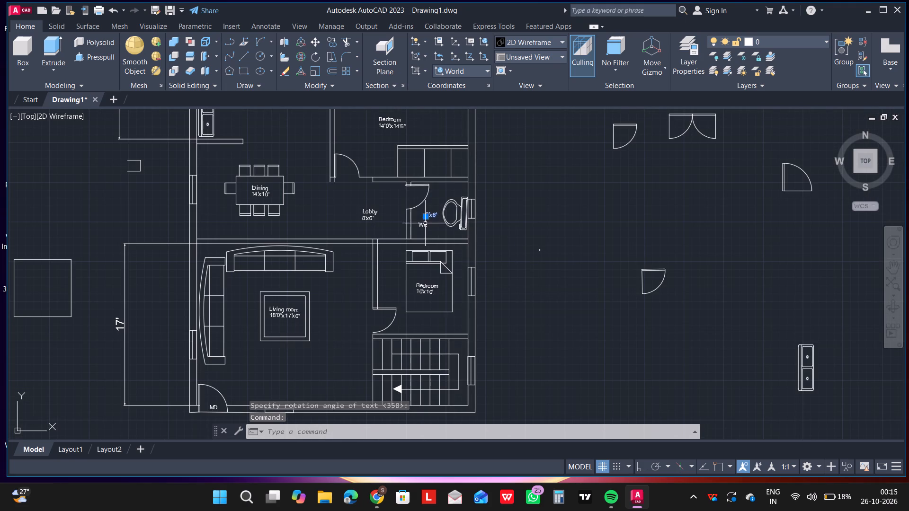
left_click(422, 225)
key("Delete")
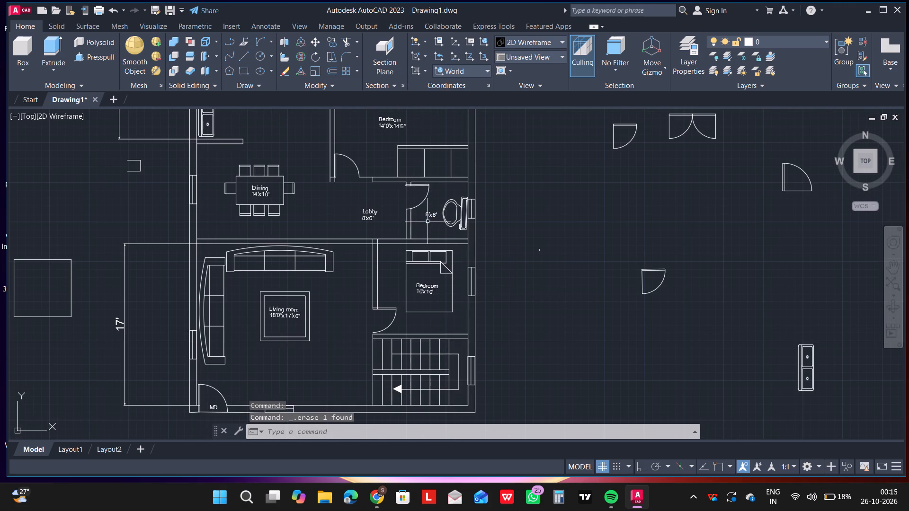
left_click(432, 214)
key("Delete")
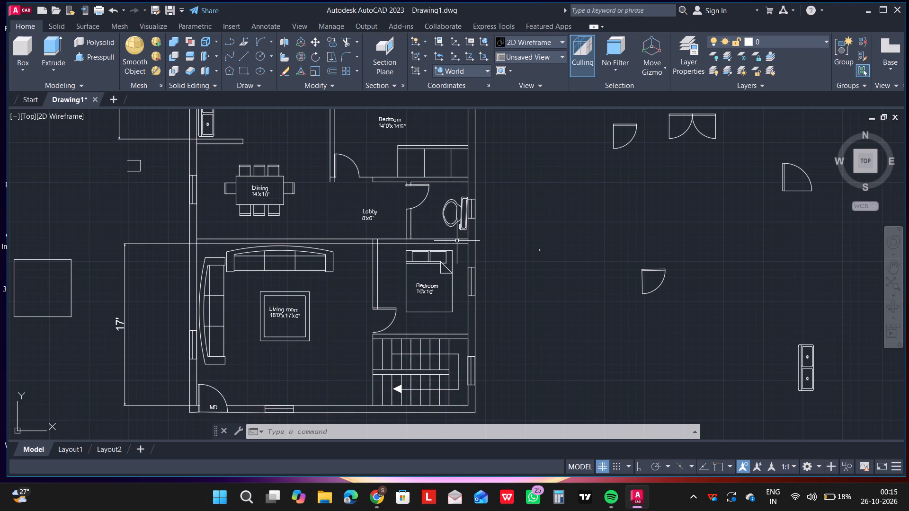
Add single-line text 5" high beside the toilet in the toilet room, reading "Wc" with 6'x6' on the line below.
key("t")
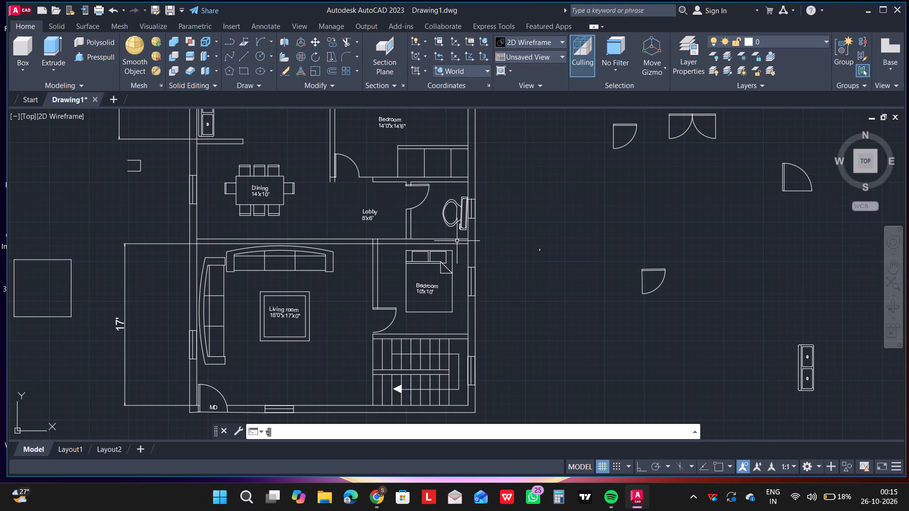
type("ex")
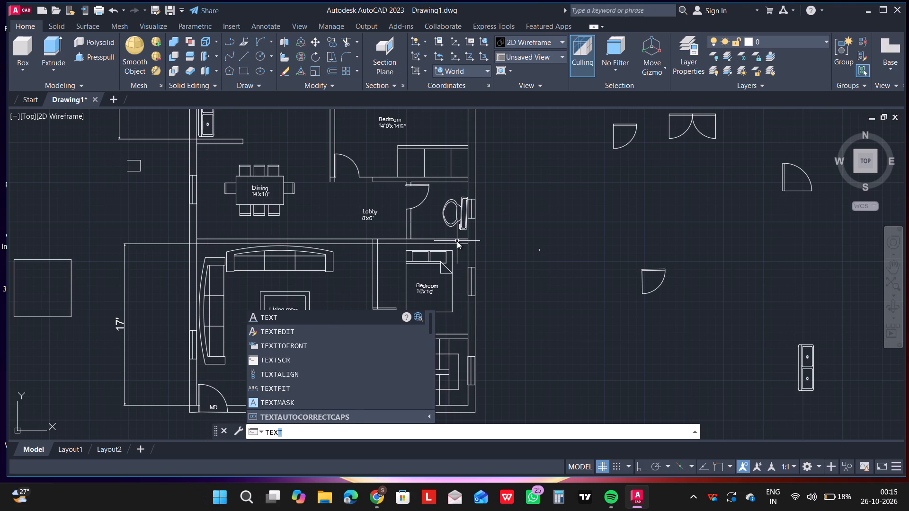
key("Return")
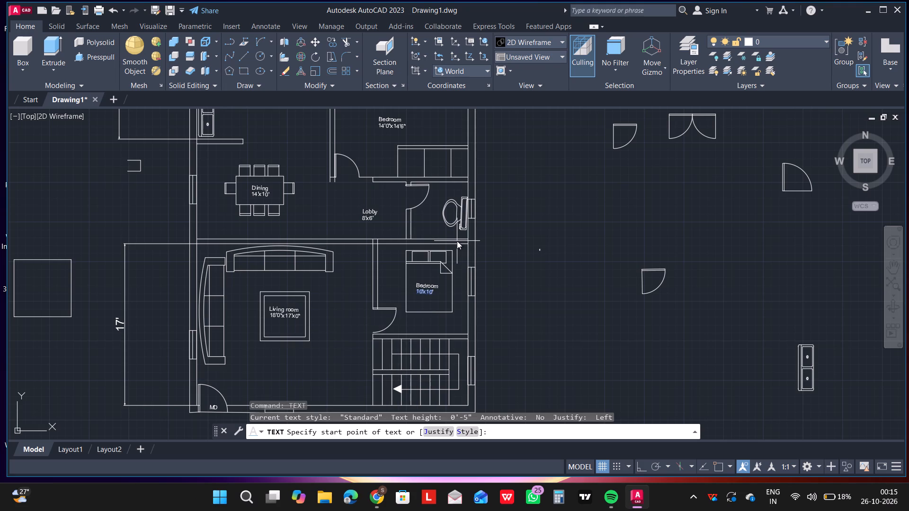
left_click(418, 220)
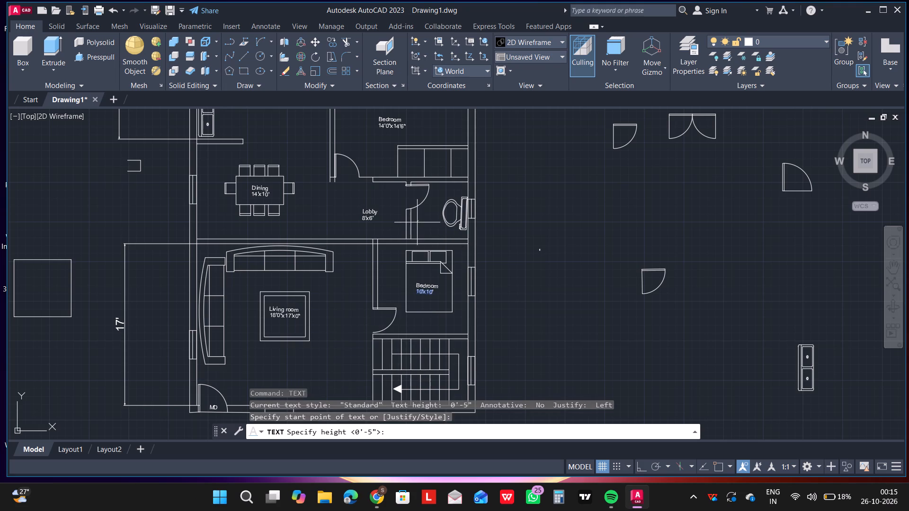
key("5")
key("shift+quotedbl")
key("Return")
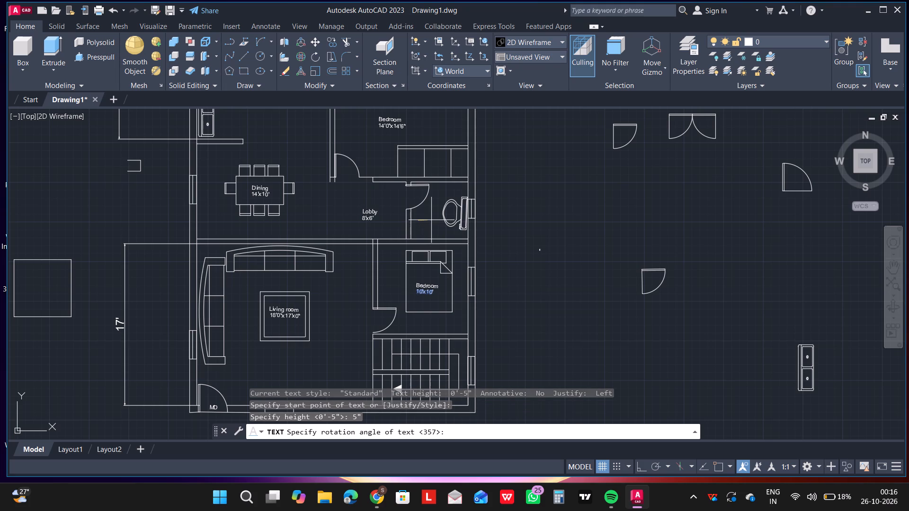
left_click(431, 220)
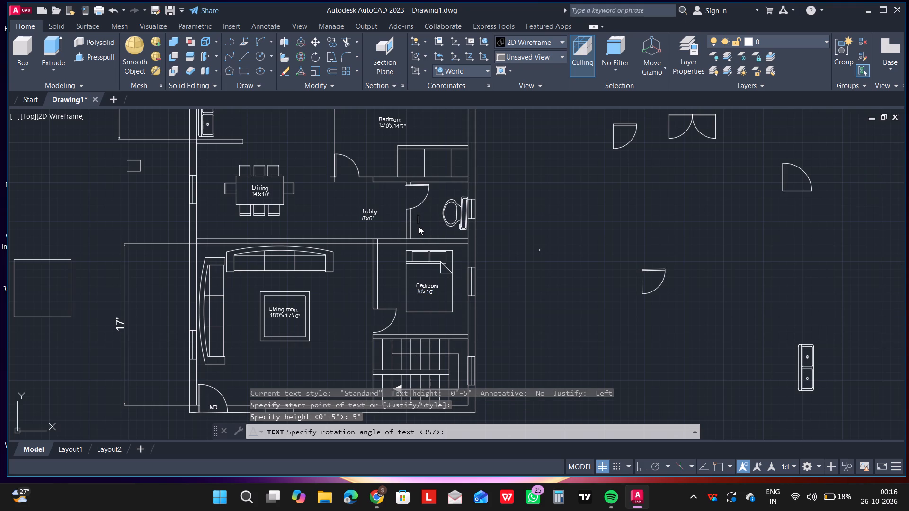
key("shift+w")
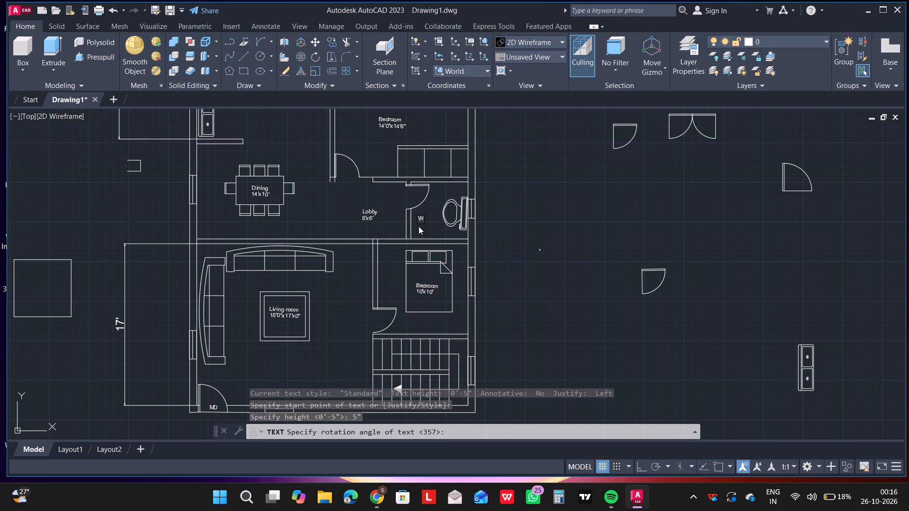
key("c")
key("Return")
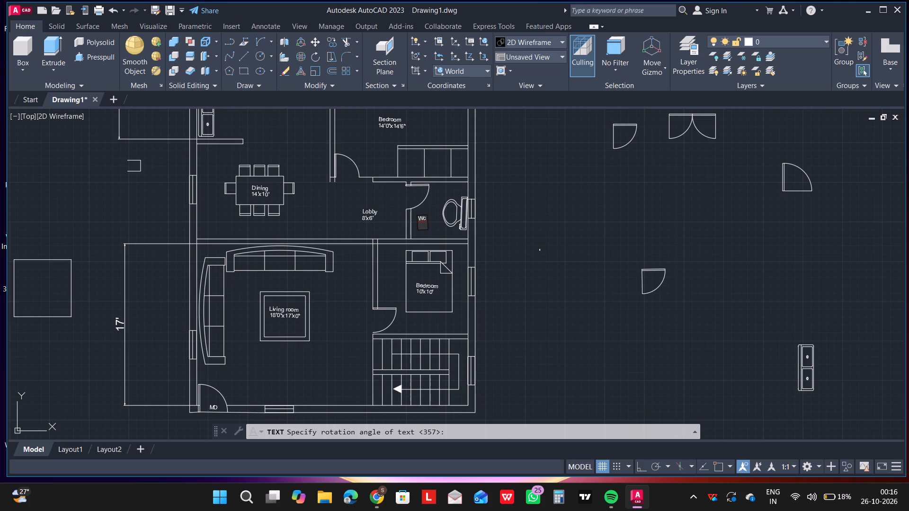
type("6'")
key("x")
type("6'")
left_click(516, 243)
scroll(518, 243, "down", 2)
scroll(521, 235, "up", 1)
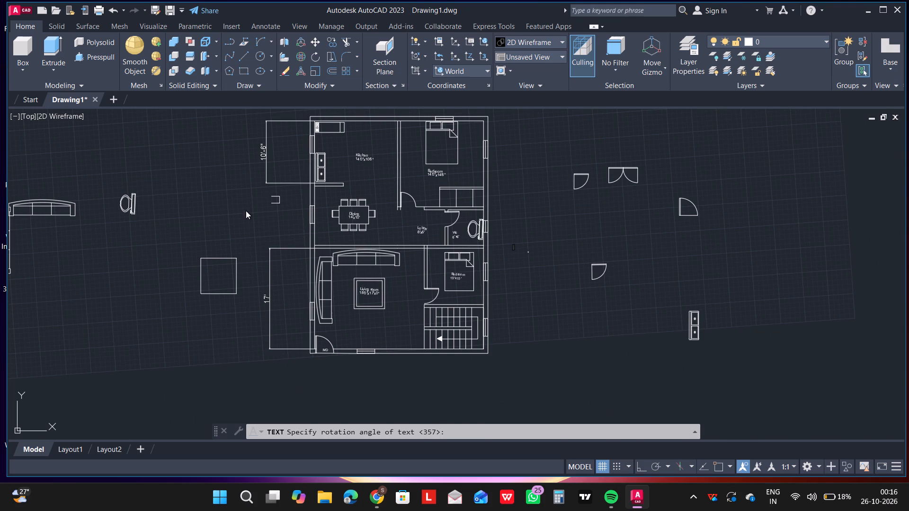
scroll(143, 165, "down", 2)
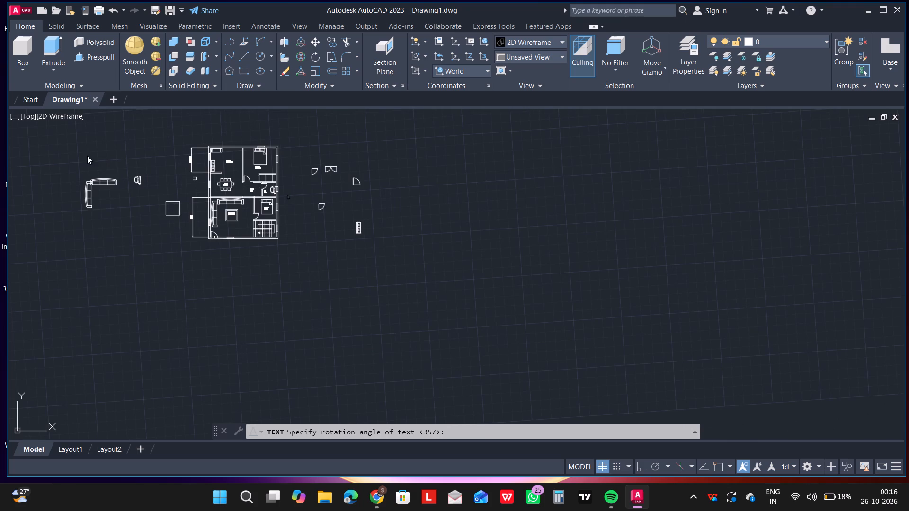
left_click(62, 153)
scroll(207, 193, "up", 2)
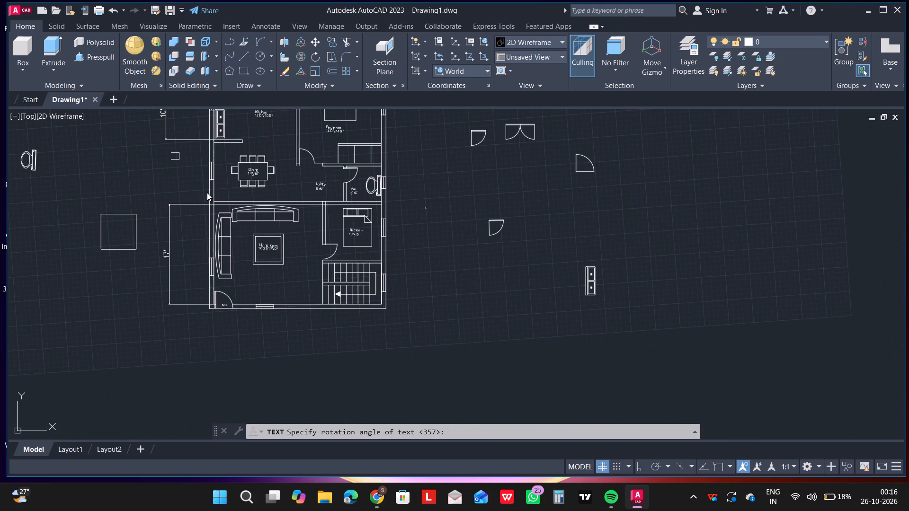
scroll(207, 196, "down", 1)
scroll(210, 150, "up", 2)
scroll(208, 152, "down", 1)
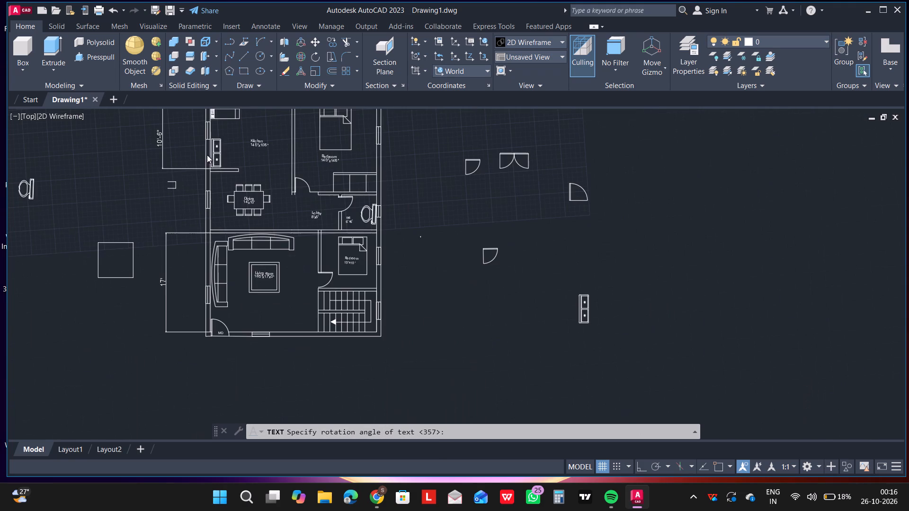
scroll(206, 132, "down", 1)
scroll(205, 123, "up", 2)
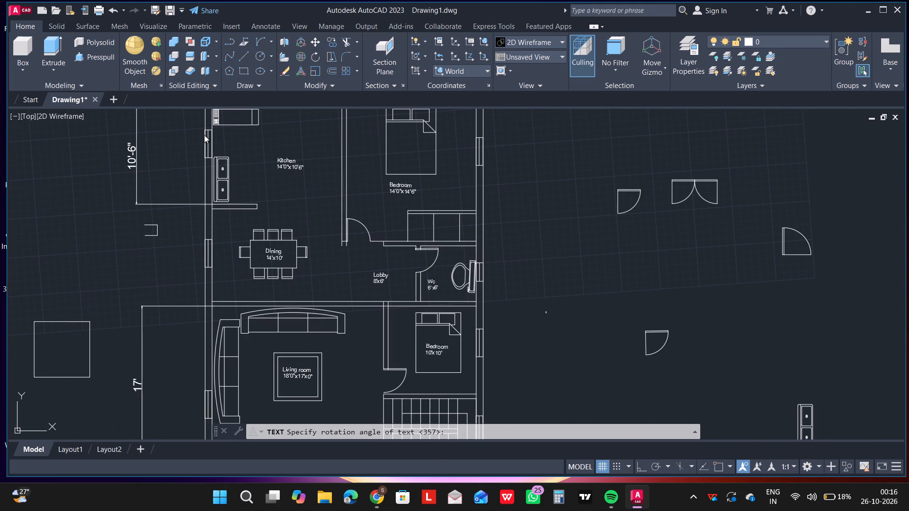
left_click(285, 198)
key("Return")
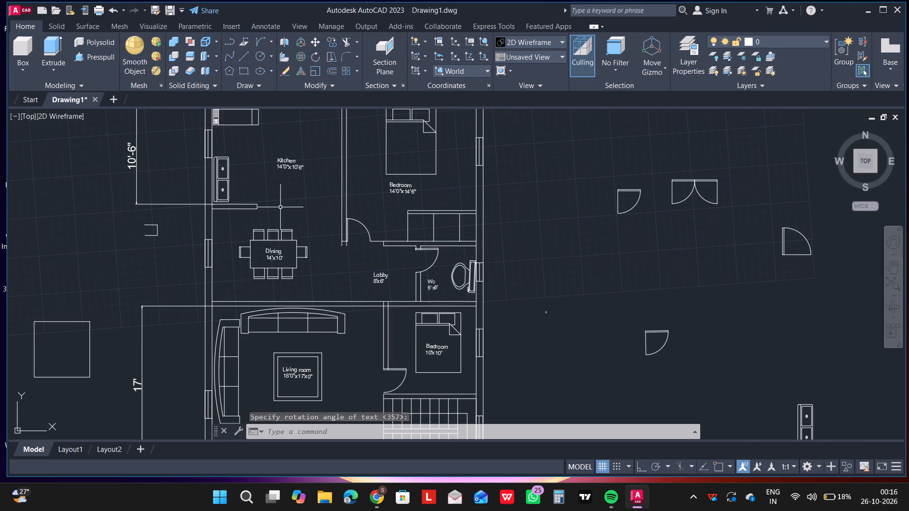
Erase the leftover door blocks, the spare sink block and the stray dot outside the plan's east wall.
scroll(286, 227, "down", 1)
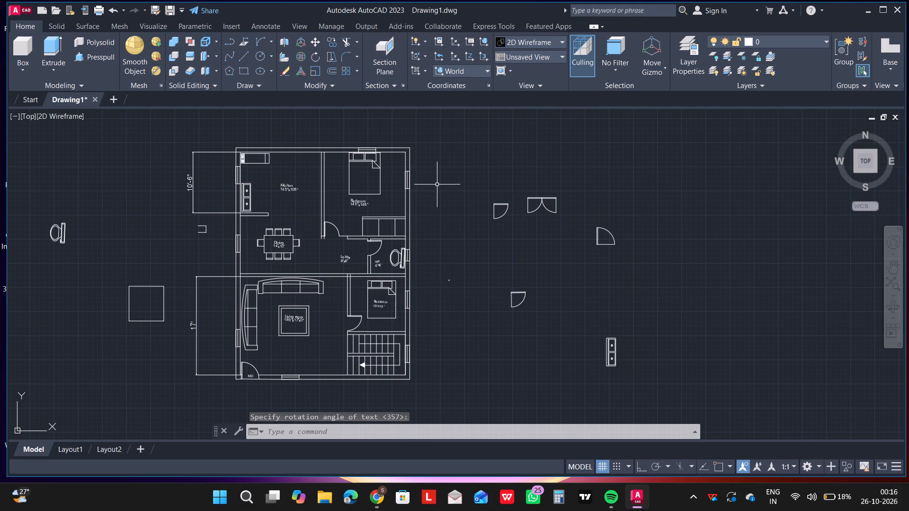
left_click(457, 166)
left_click(664, 397)
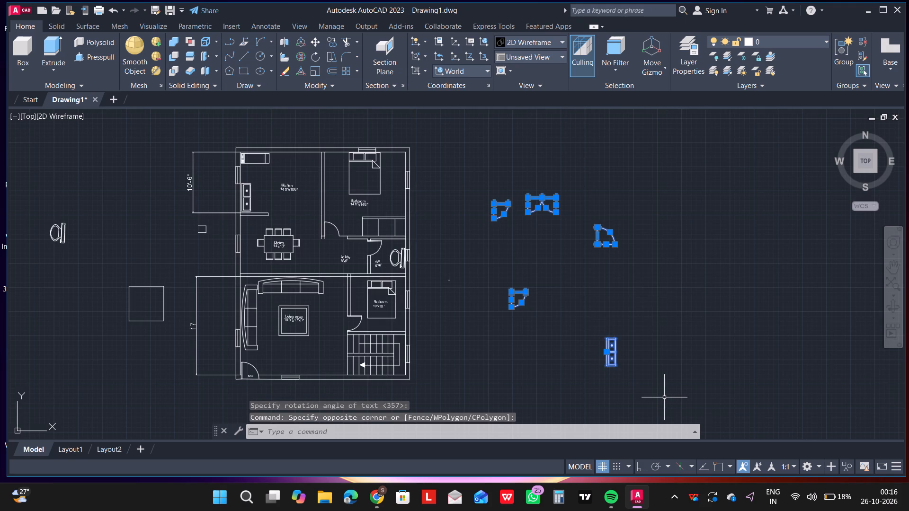
key("Delete")
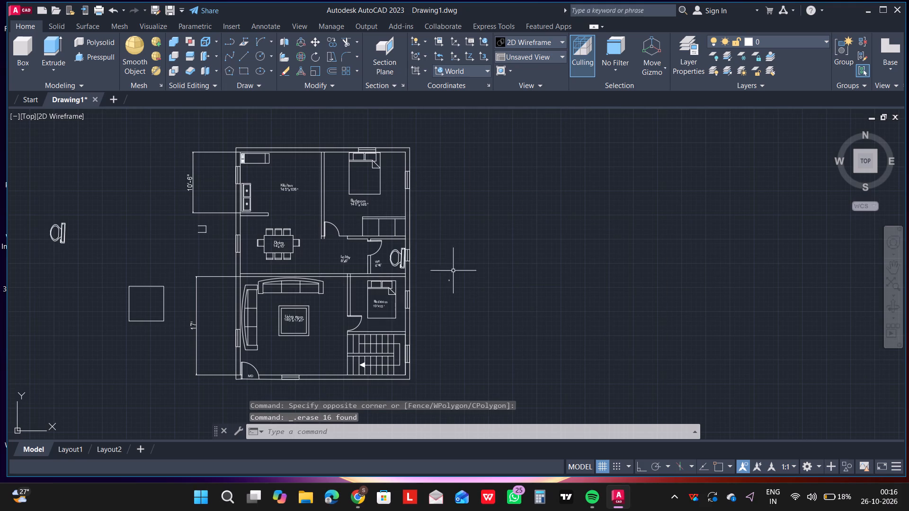
left_click_drag(443, 256, 442, 264)
left_click(484, 328)
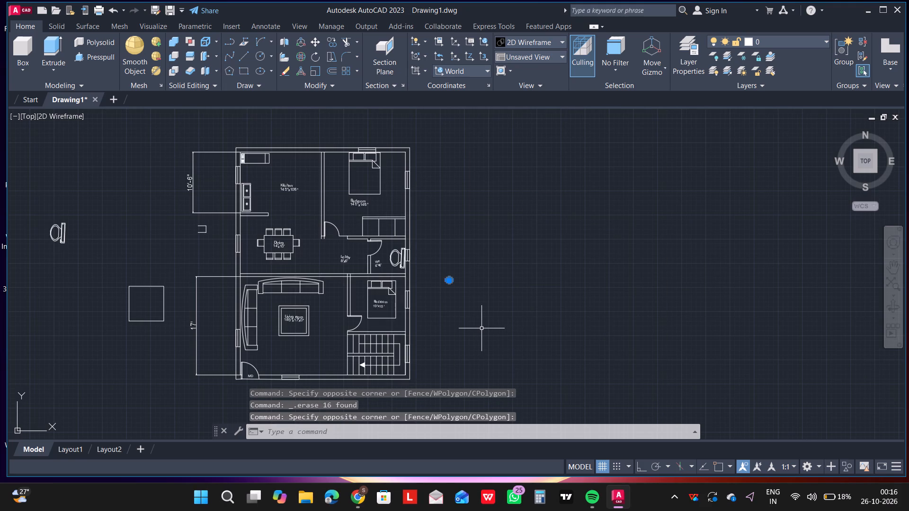
key("Delete")
Erase the spare toilet block, the loose square and the small open rectangle outside the plan's west wall.
left_click_drag(25, 200, 25, 208)
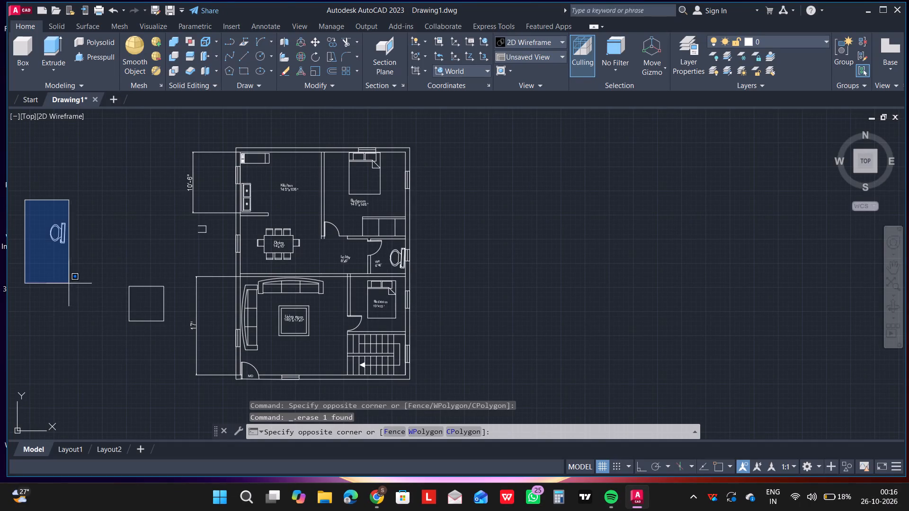
left_click(177, 338)
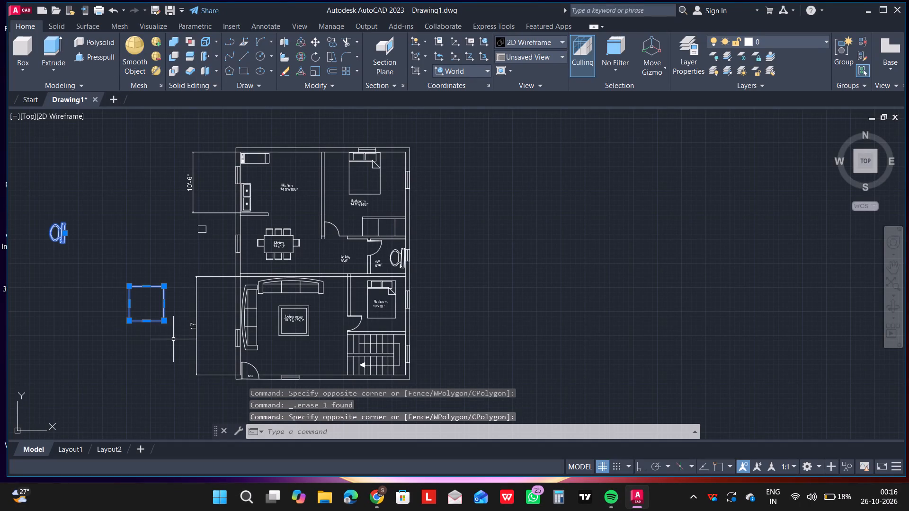
key("Delete")
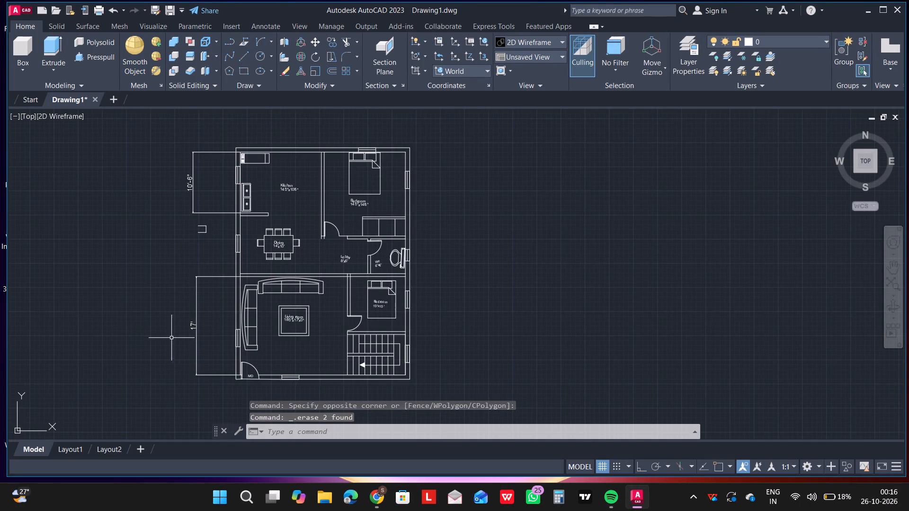
left_click(206, 228)
left_click(189, 221)
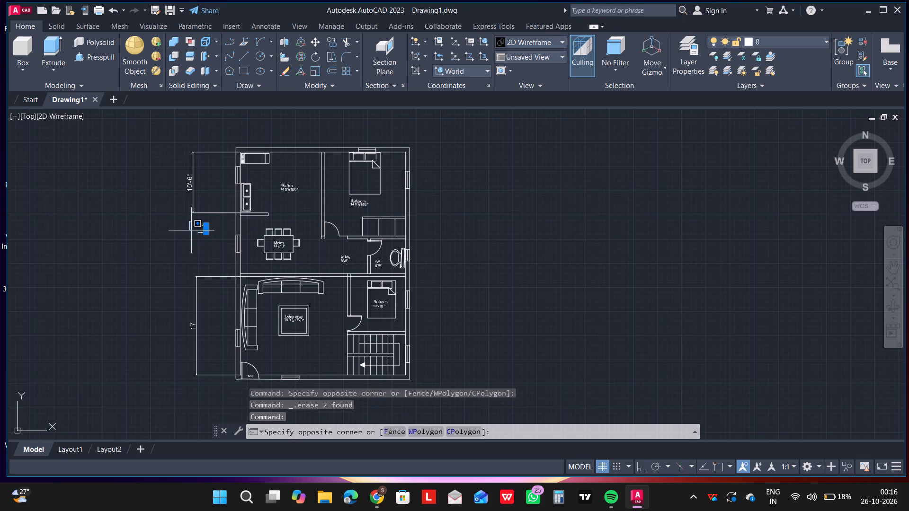
left_click(217, 244)
key("Delete")
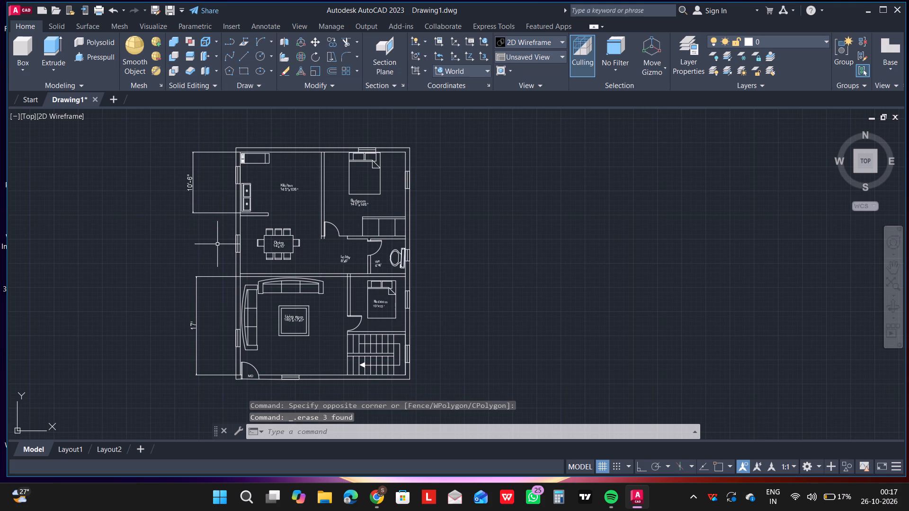
Erase the 10'-6" and 17' dimensions along the plan's west wall.
left_click(192, 170)
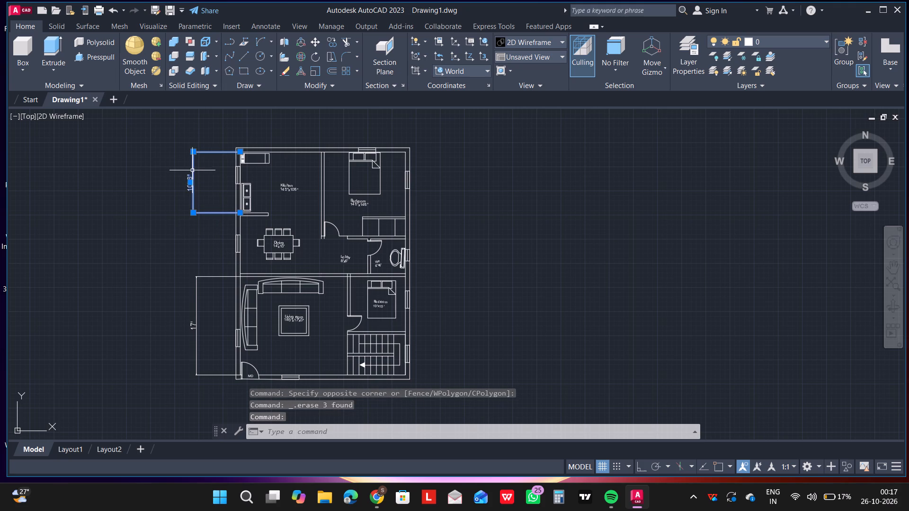
key("Delete")
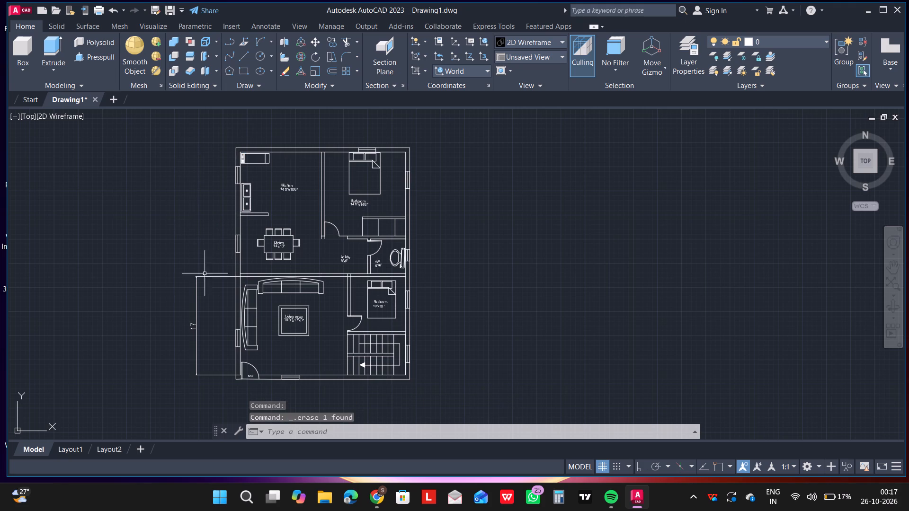
left_click(197, 286)
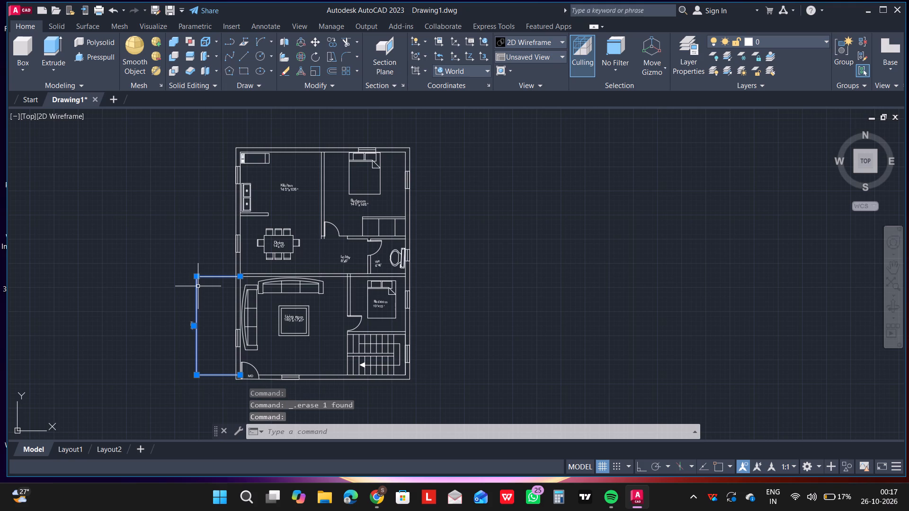
key("Delete")
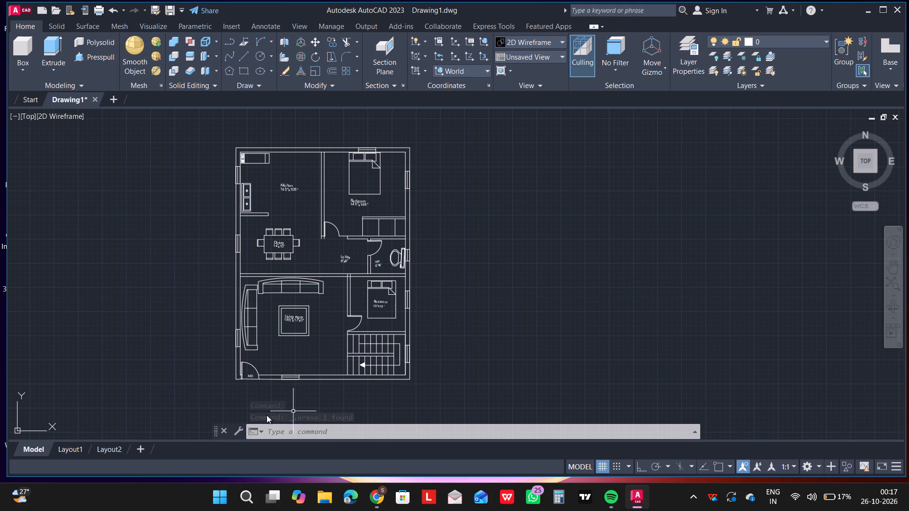
Save the drawing in the Documents folder under the file name intern 10.
key("ctrl+s")
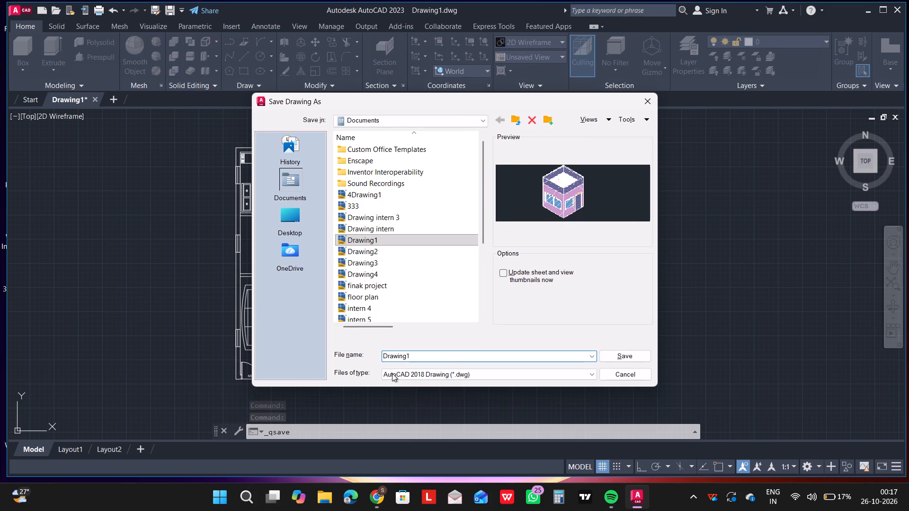
left_click(441, 355)
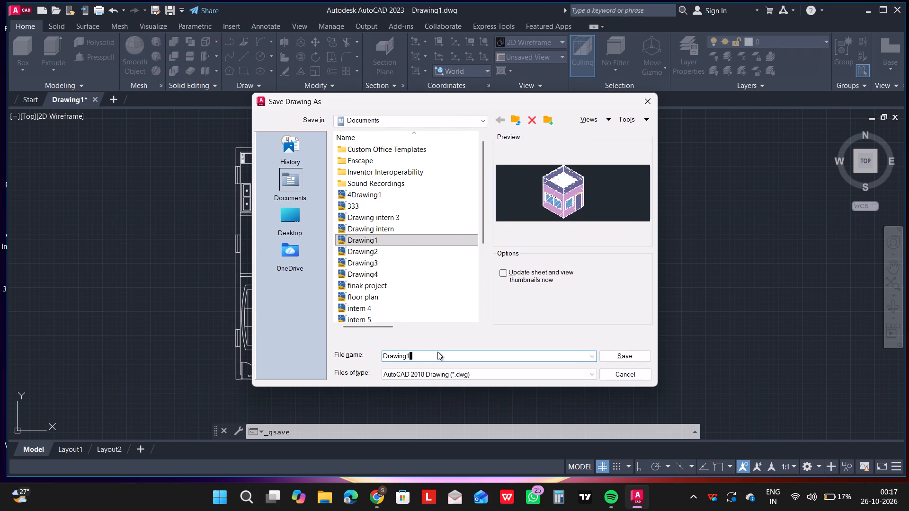
key("BackSpace")
key("BackSpace")
key("BackSpace")
key("BackSpace")
key("BackSpace")
key("BackSpace")
key("BackSpace")
key("BackSpace")
key("BackSpace")
key("BackSpace")
key("BackSpace")
key("BackSpace")
key("BackSpace")
key("BackSpace")
key("BackSpace")
key("BackSpace")
key("BackSpace")
key("BackSpace")
key("BackSpace")
type("inter")
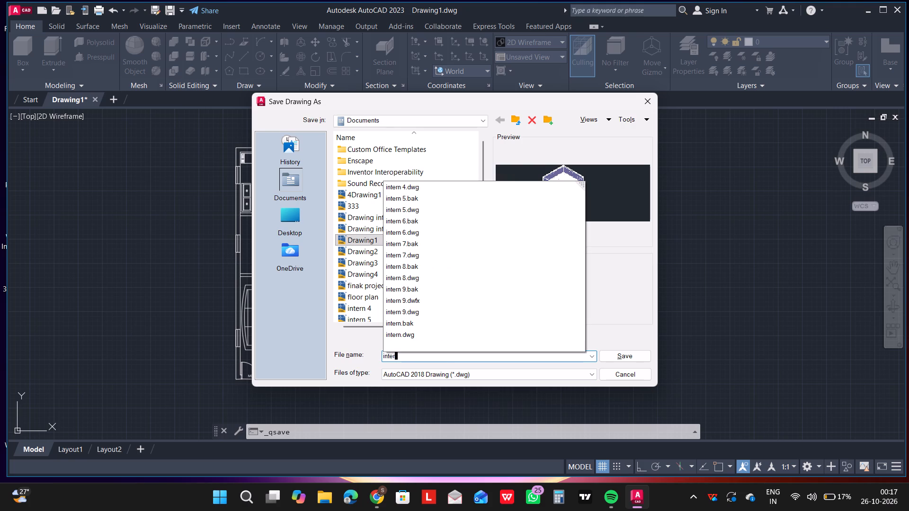
type("n")
key("space")
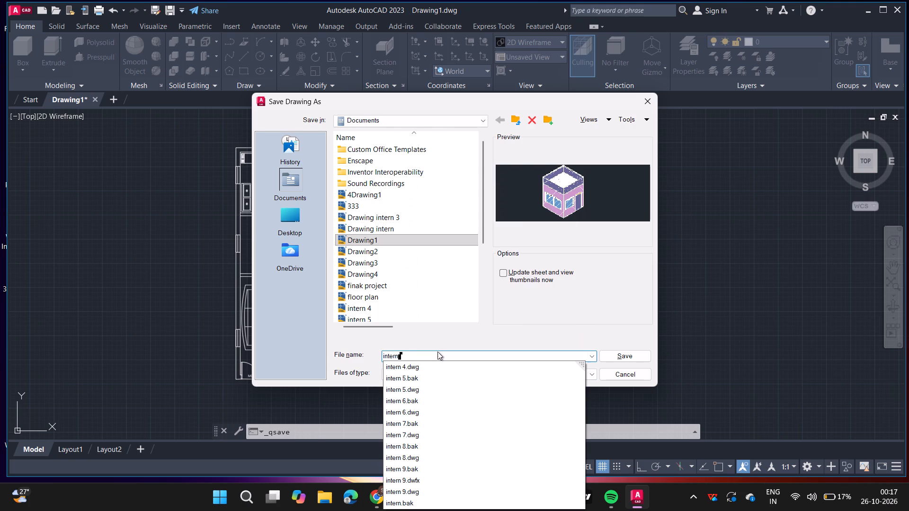
type("10")
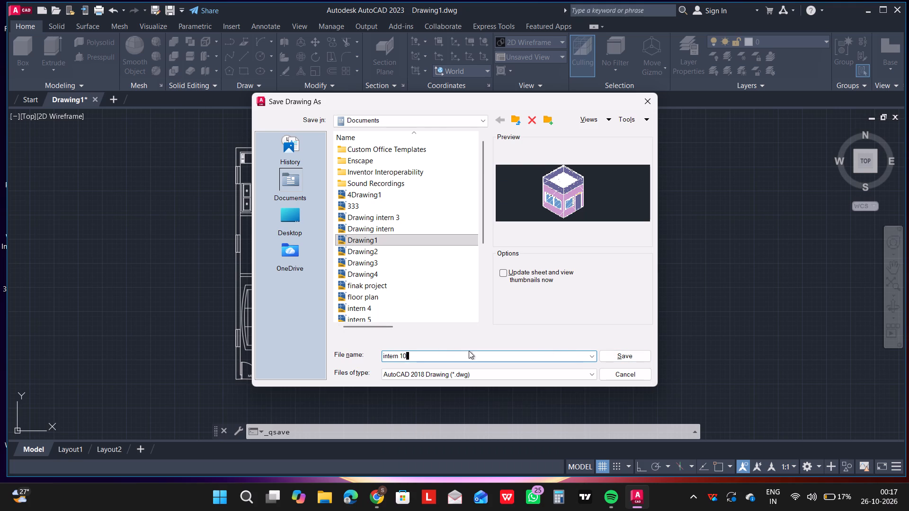
scroll(365, 297, "down", 7)
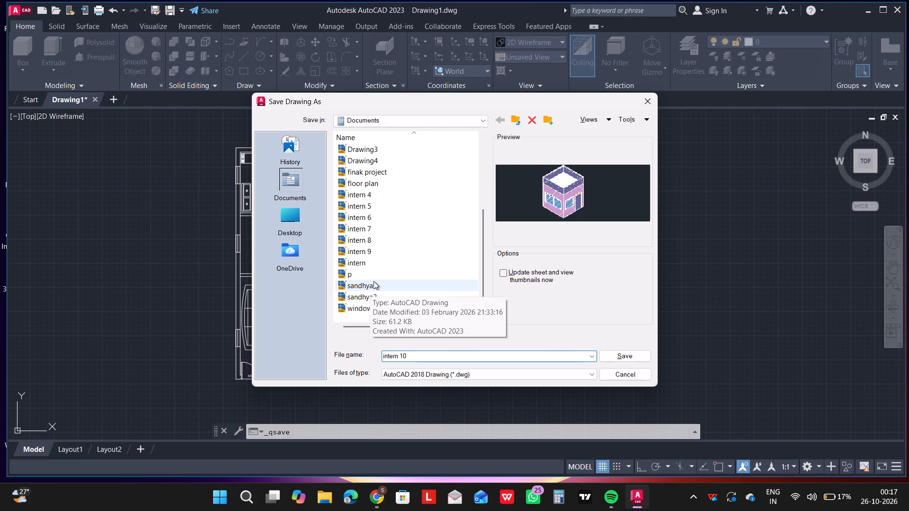
scroll(374, 279, "up", 1)
scroll(374, 279, "down", 5)
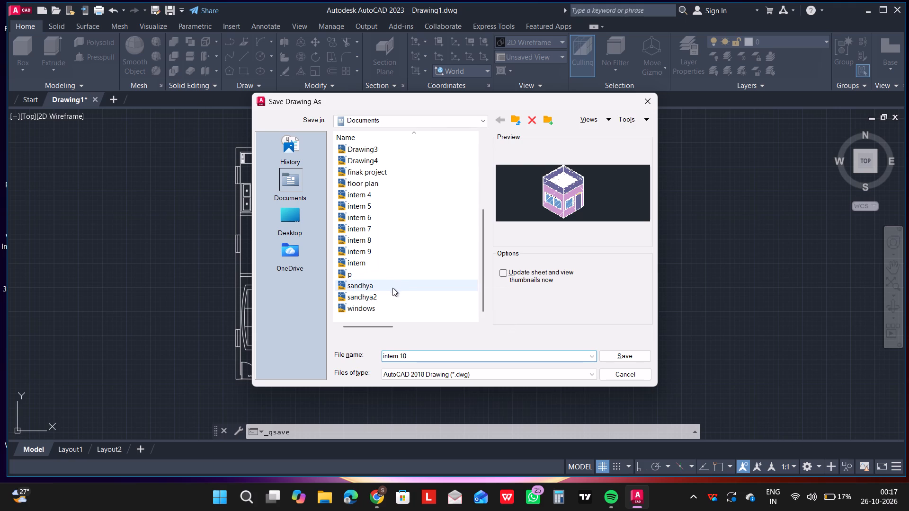
left_click(612, 352)
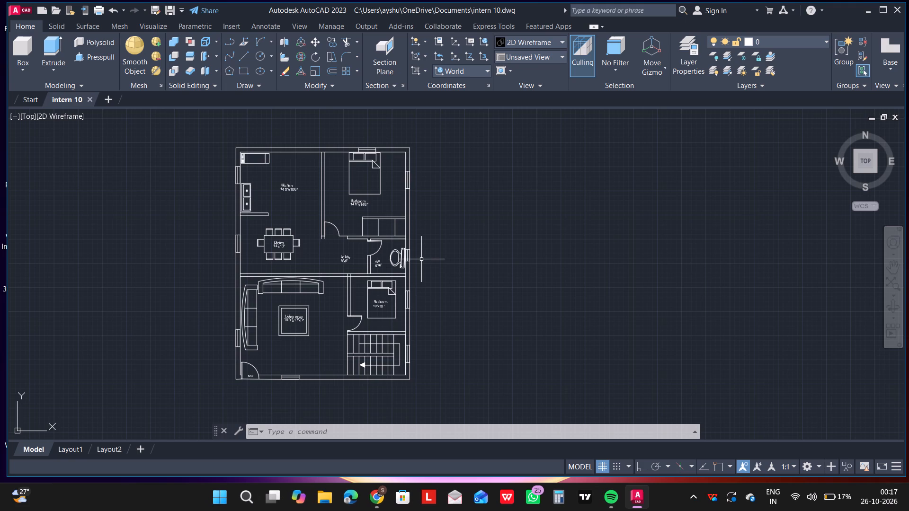
With object snap on, draw a line closing the open wall end beside the 14'0"x14'6" bedroom's door, facing the lobby.
scroll(323, 241, "up", 2)
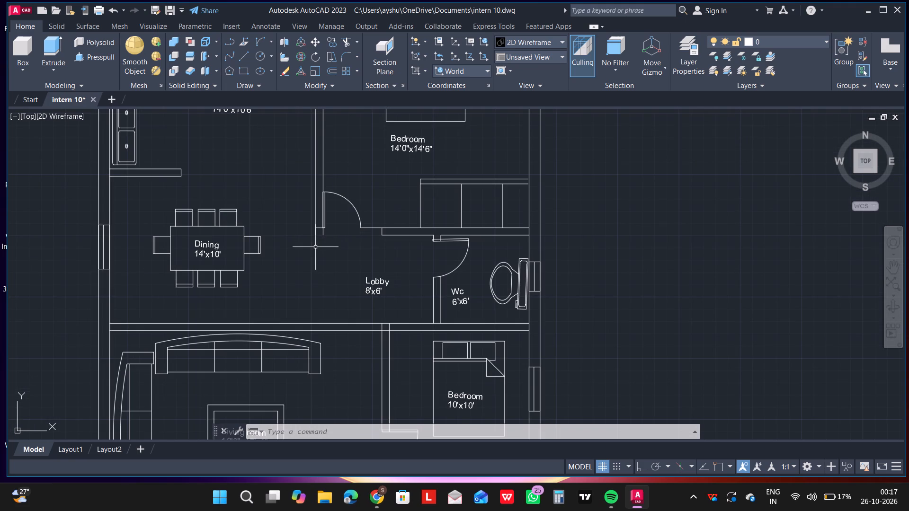
key("l")
key("Return")
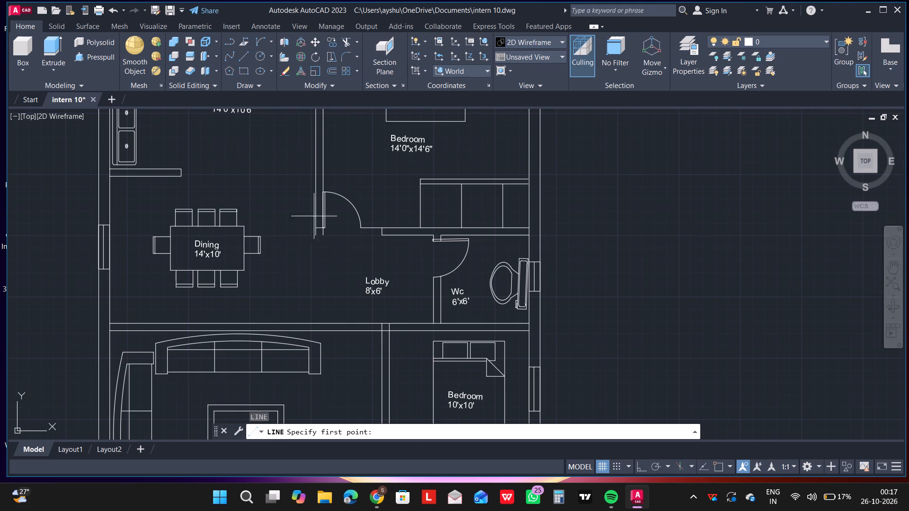
scroll(316, 236, "up", 2)
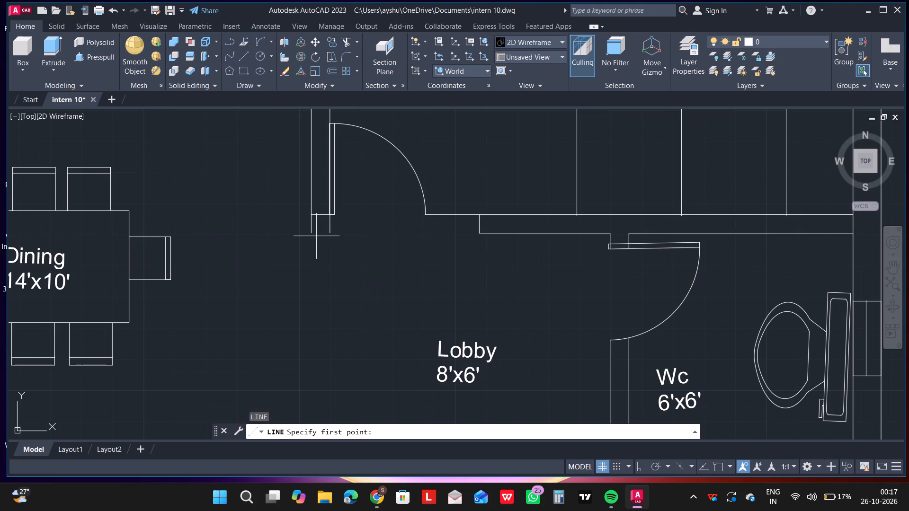
key("F3")
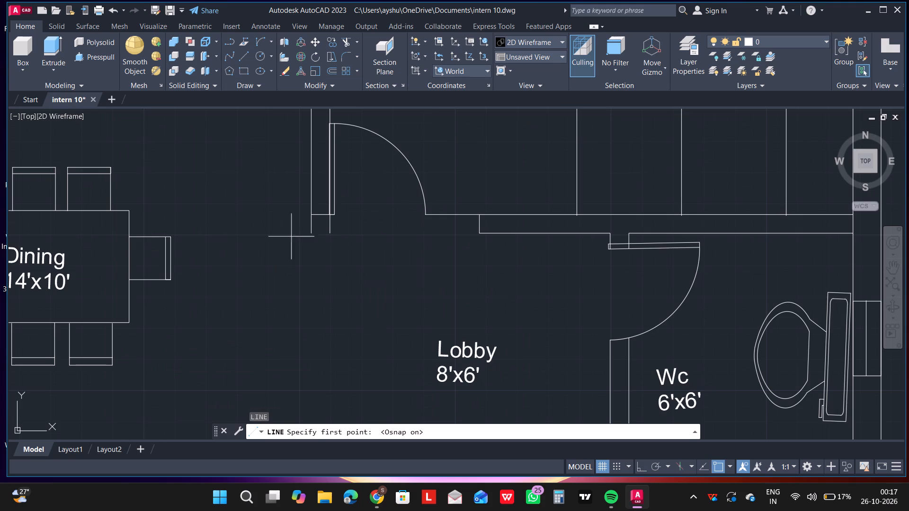
left_click(310, 233)
left_click(329, 233)
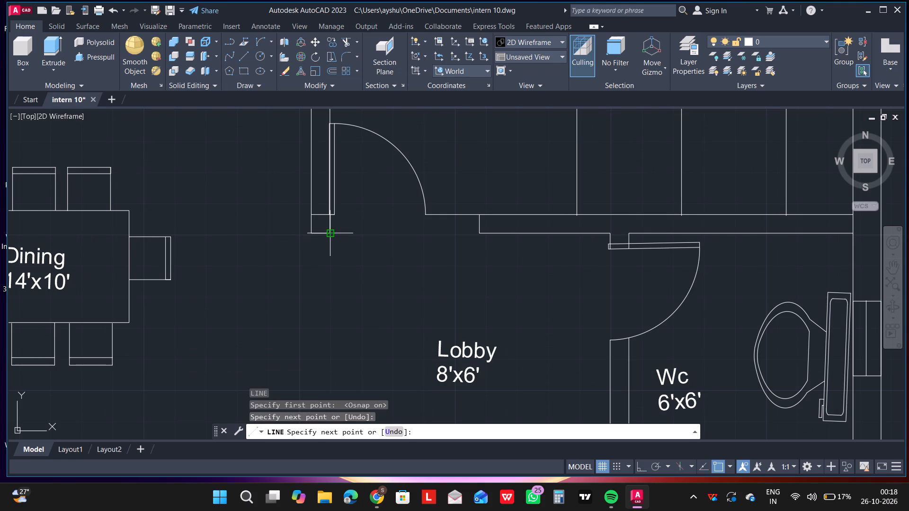
scroll(329, 233, "down", 4)
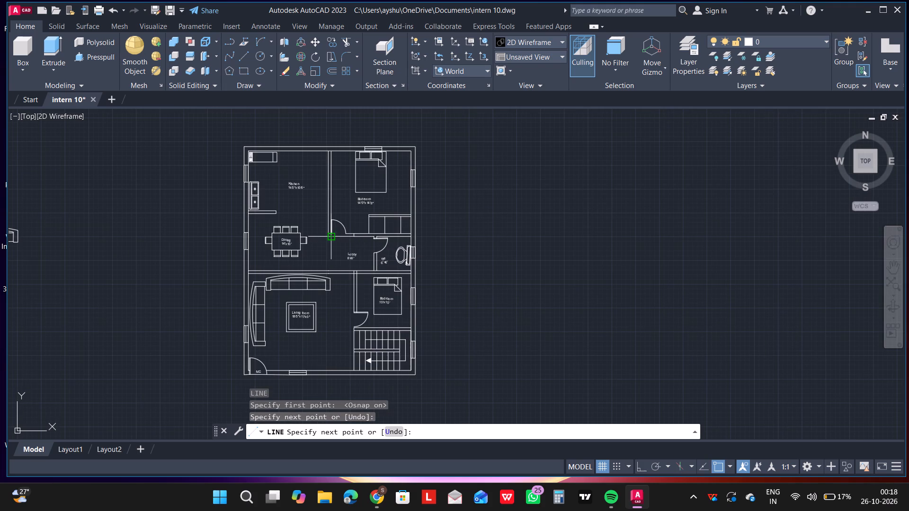
key("Escape")
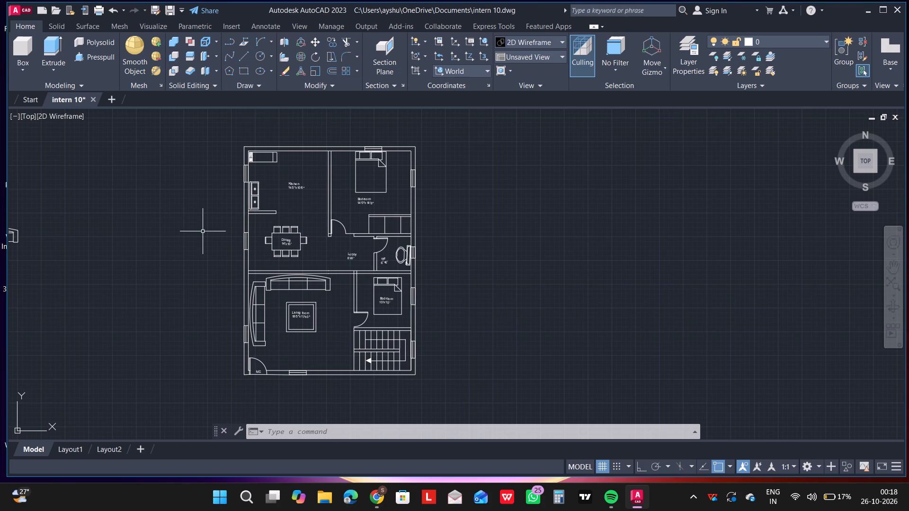
Save the drawing again.
key("ctrl+s")
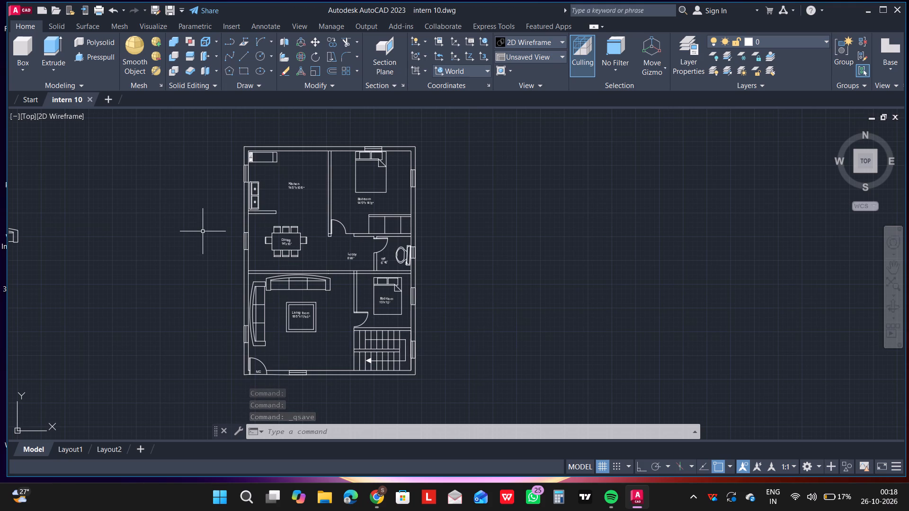
key("Return")
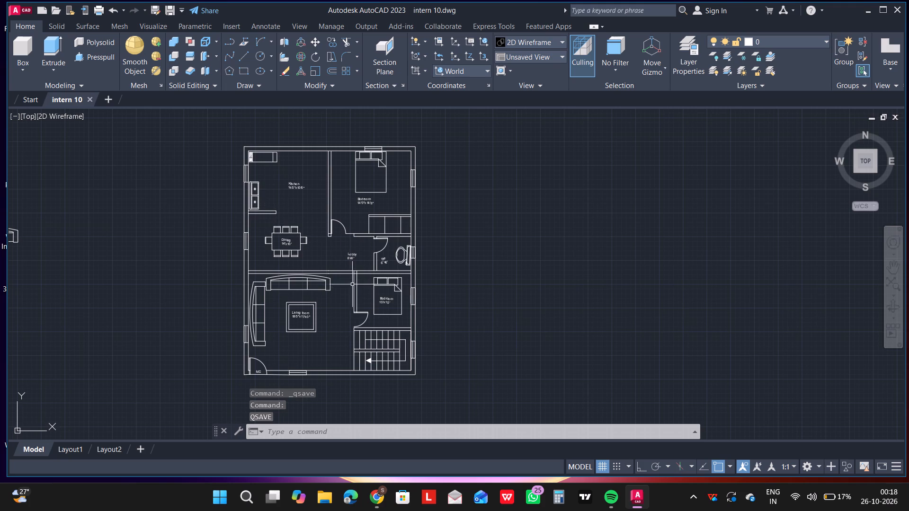
Draw three connected lines outlining an opening across the lobby–living room wall, between the long sofa and the 10'x10' bedroom's west wall.
type("tr")
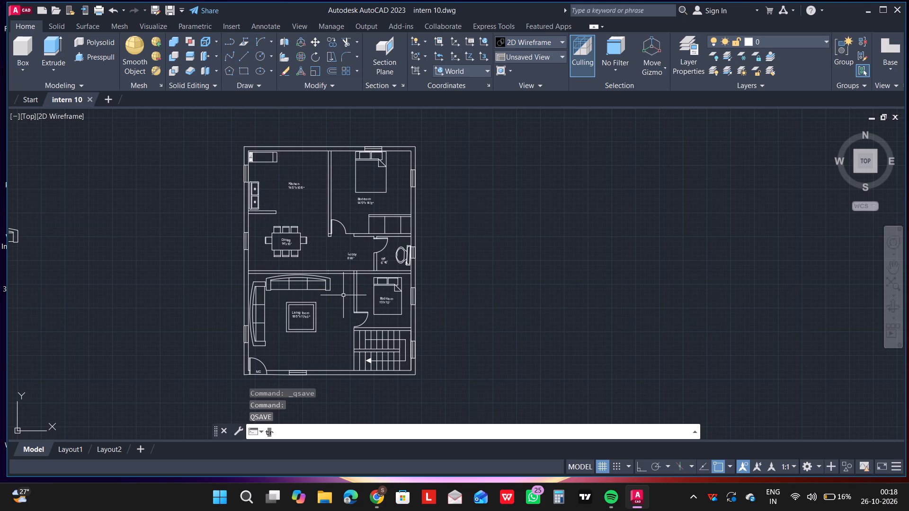
key("Escape")
key("l")
key("Return")
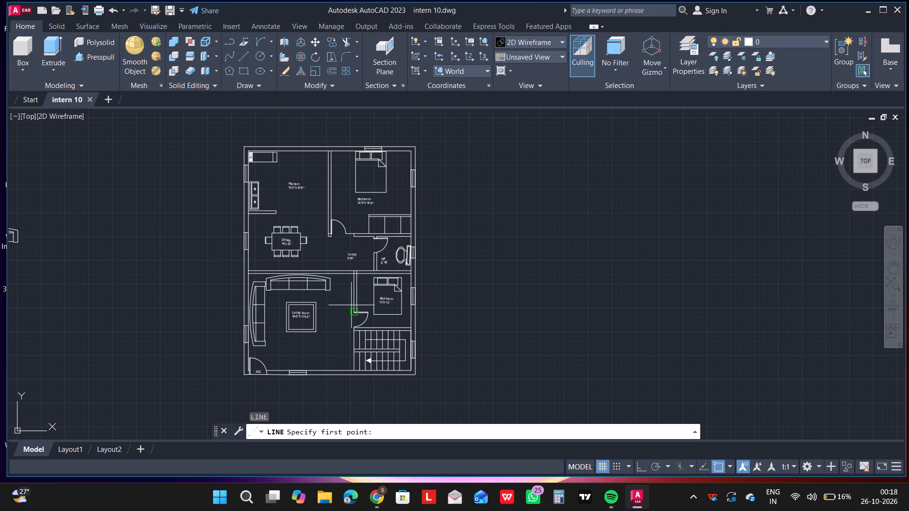
scroll(334, 292, "up", 1)
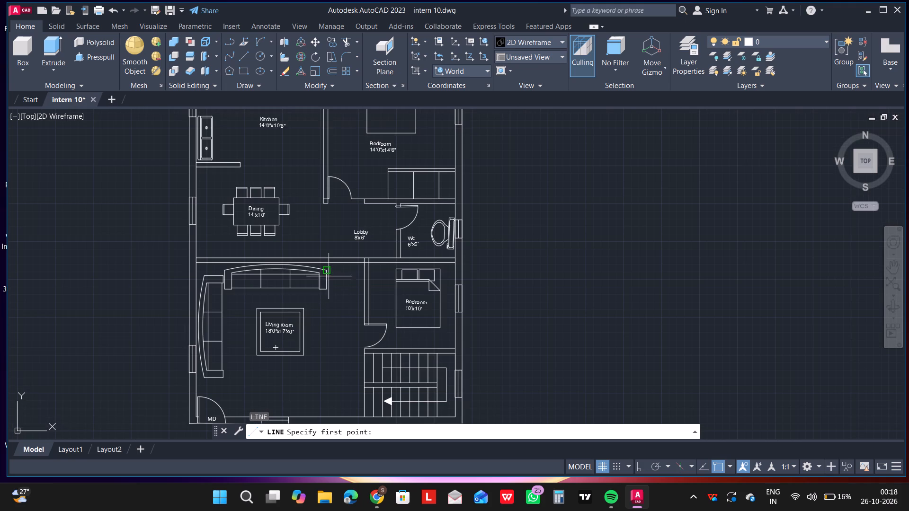
left_click(333, 273)
left_click(332, 248)
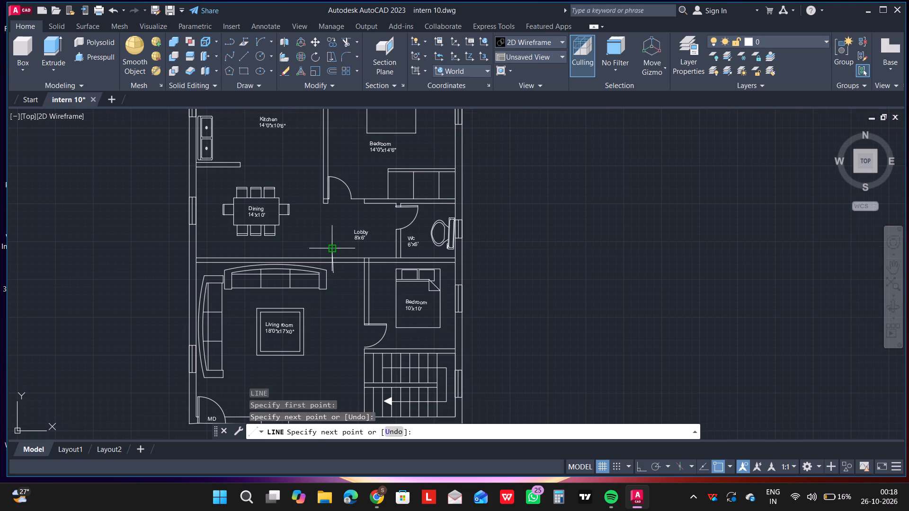
left_click(362, 249)
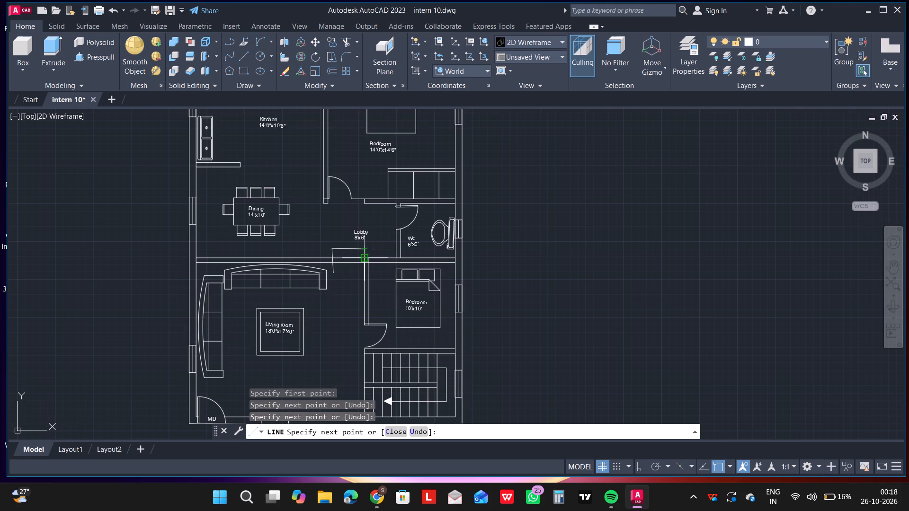
left_click(361, 261)
key("Escape")
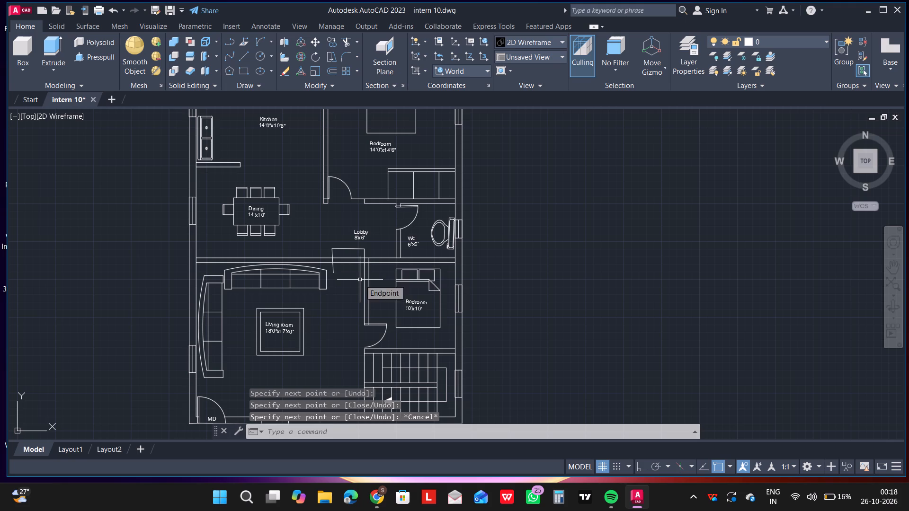
Trim the wall lines within the outlined opening between lobby and living room, and remove the leftover outline pieces projecting past the wall.
type("tr")
key("Return")
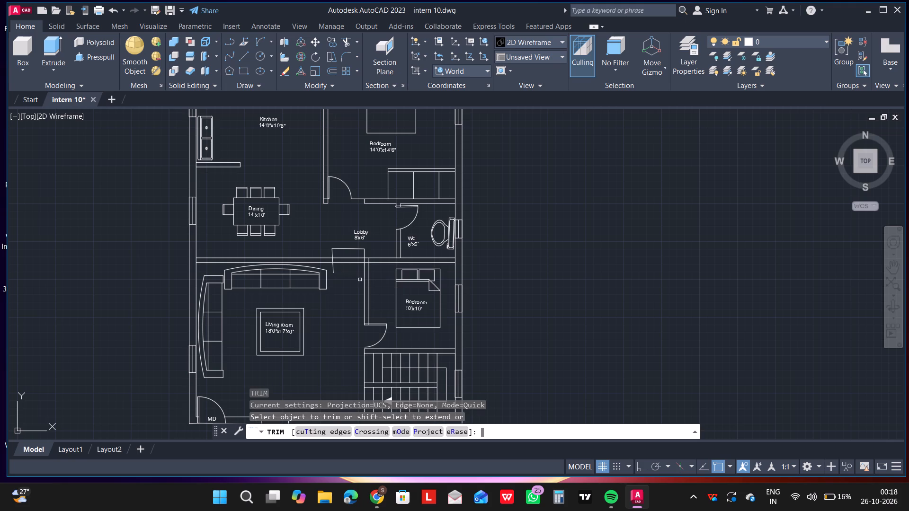
left_click(354, 275)
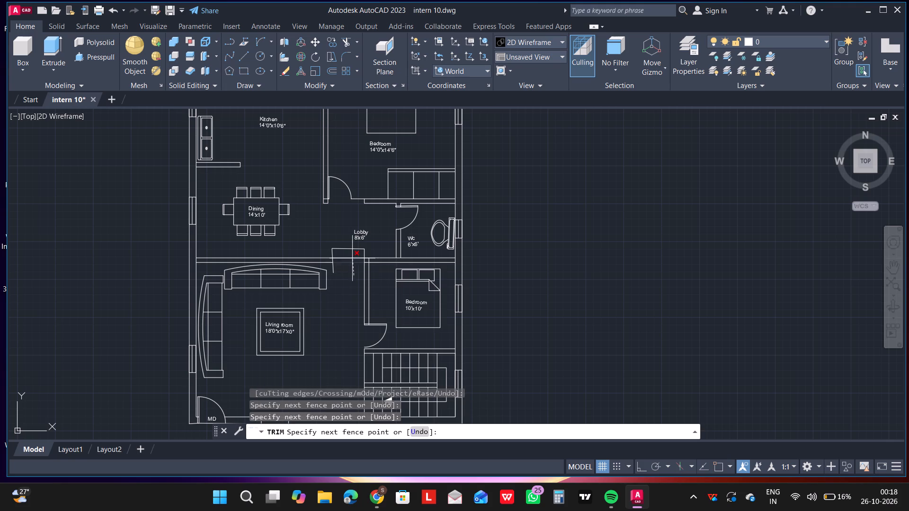
left_click(348, 244)
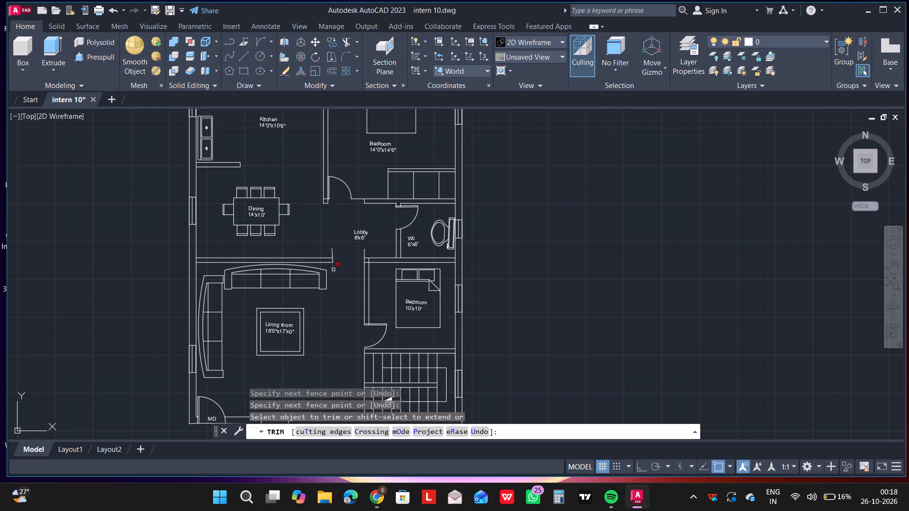
left_click(332, 270)
left_click(332, 250)
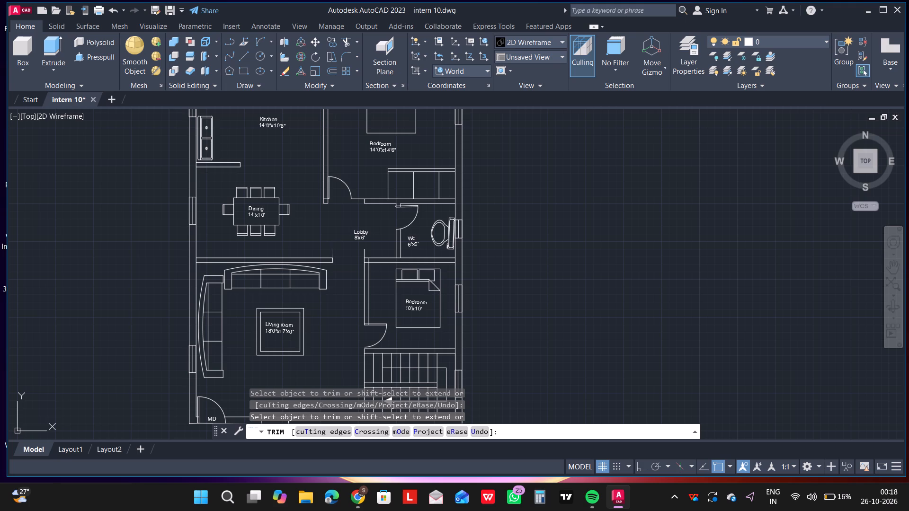
left_click(363, 255)
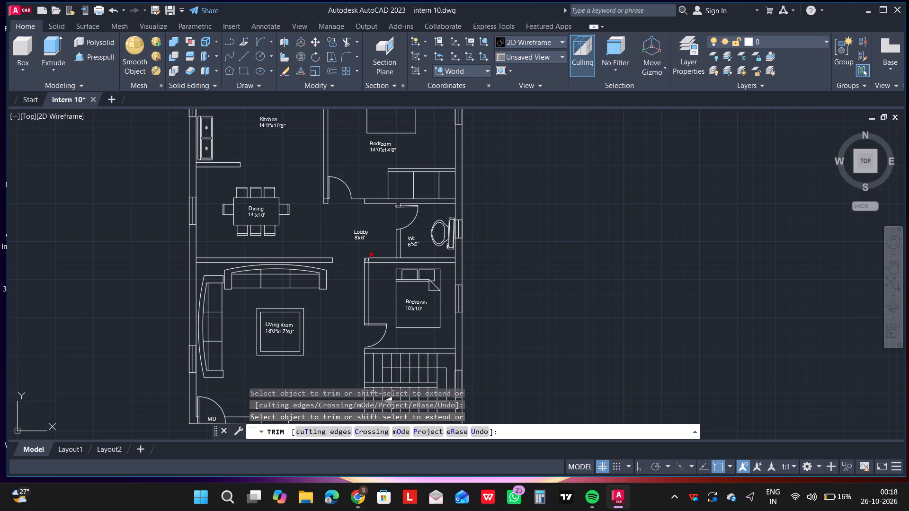
Trim the overlapping wall lines at the 10'x10' bedroom's northwest corner and where its north wall meets the outer east wall.
scroll(368, 269, "up", 2)
left_click(360, 262)
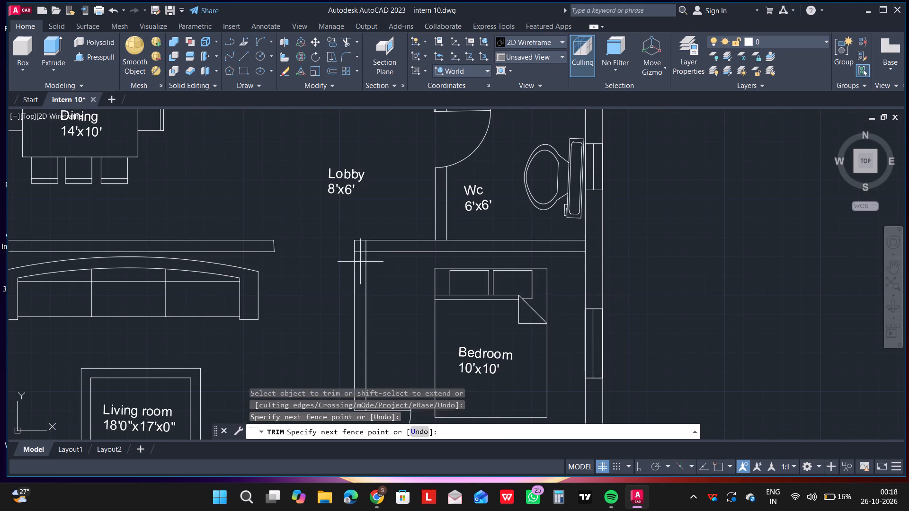
left_click(362, 249)
left_click(362, 248)
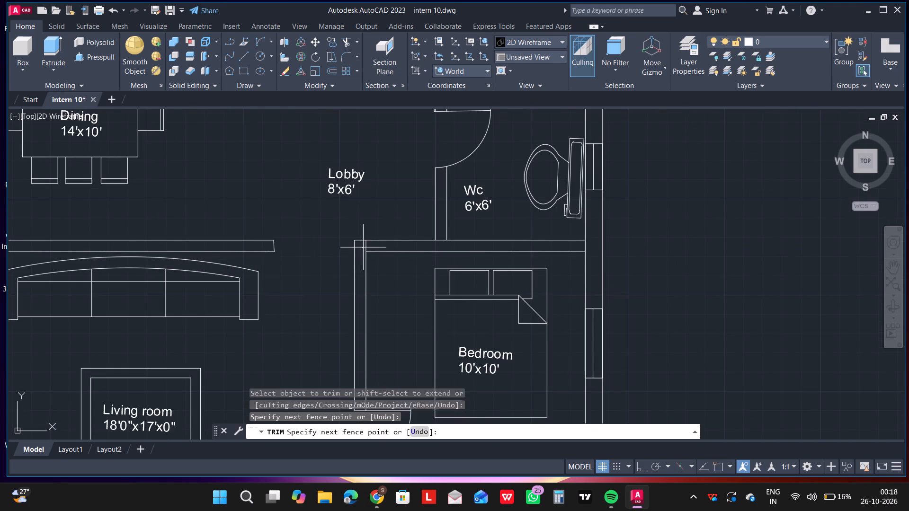
left_click(367, 247)
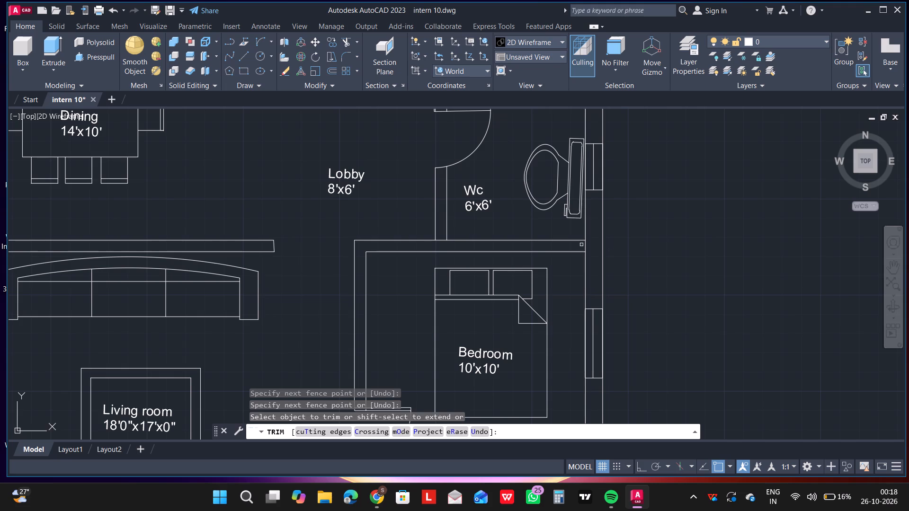
left_click(585, 247)
Trim the lines crossing the Wc wall junctions, at its west wall's south end and its north wall's east end.
scroll(585, 247, "down", 1)
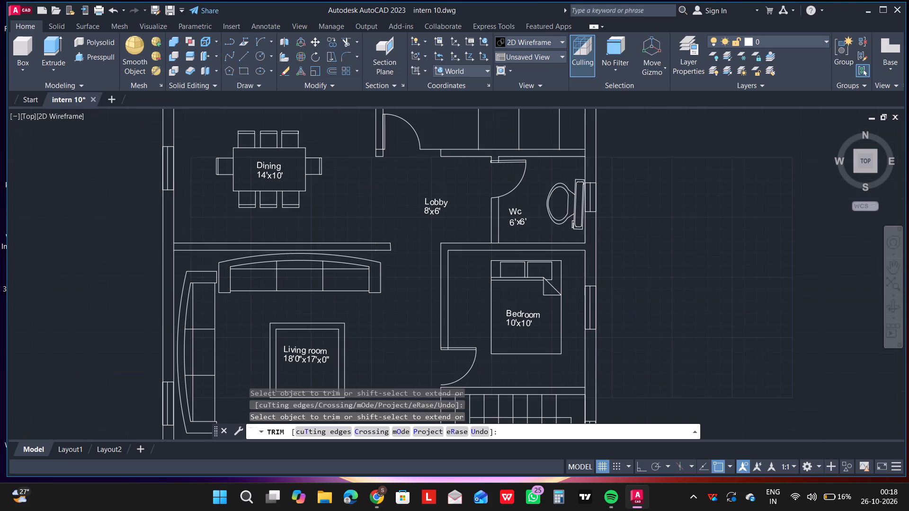
scroll(492, 245, "up", 3)
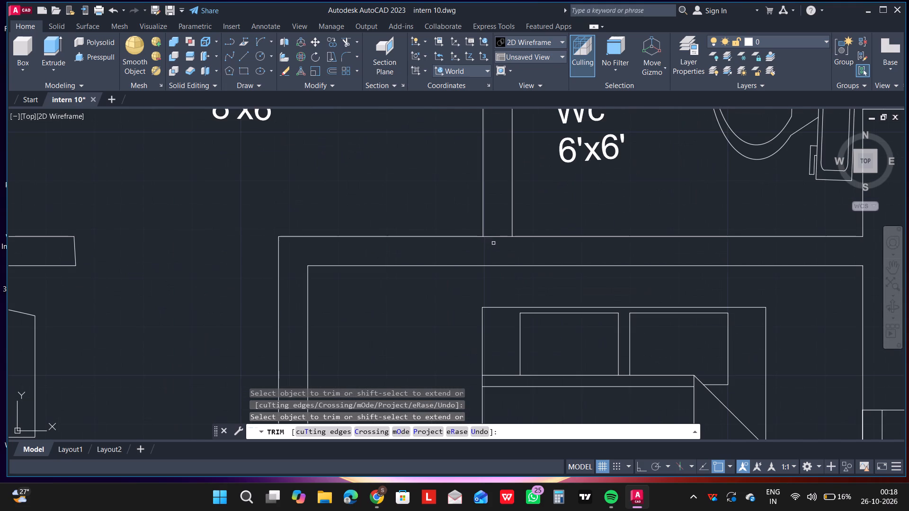
left_click(496, 241)
left_click(496, 230)
scroll(496, 230, "down", 3)
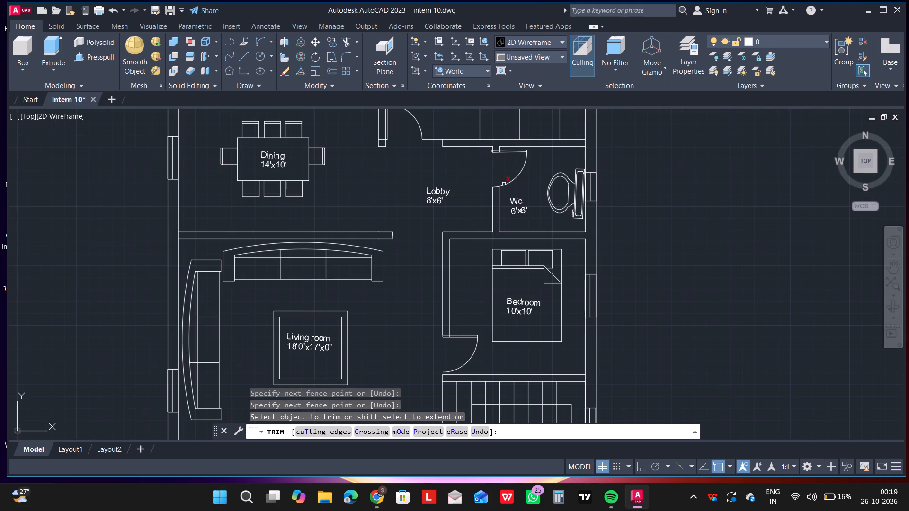
left_click(583, 144)
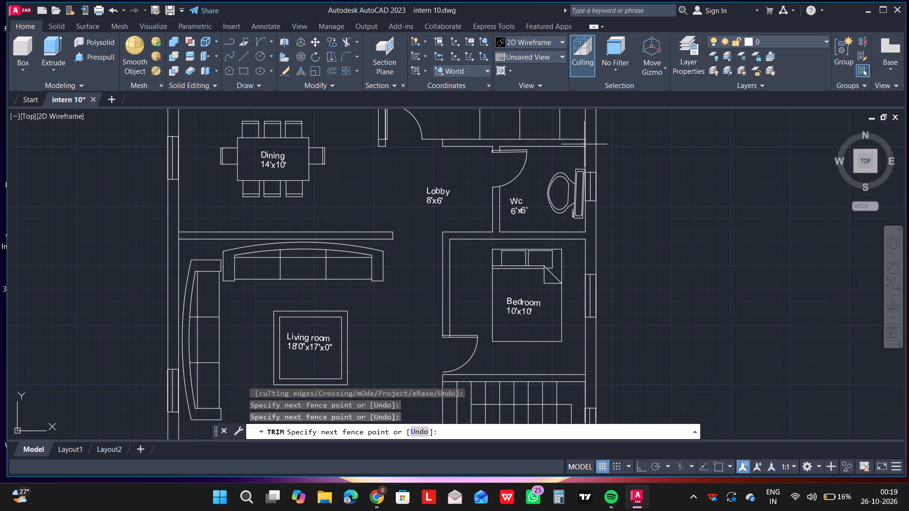
left_click(586, 144)
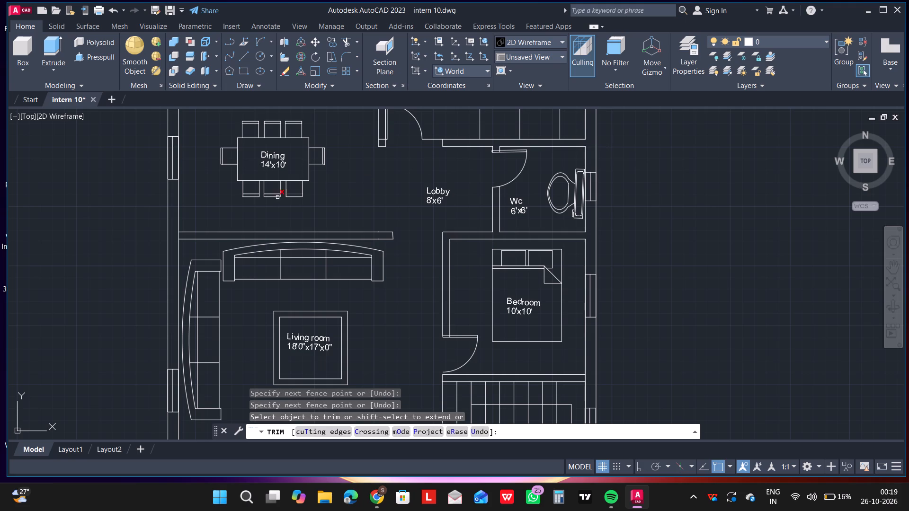
Trim the outer west wall's inner line where the wall between dining area and living room joins it.
scroll(167, 229, "up", 1)
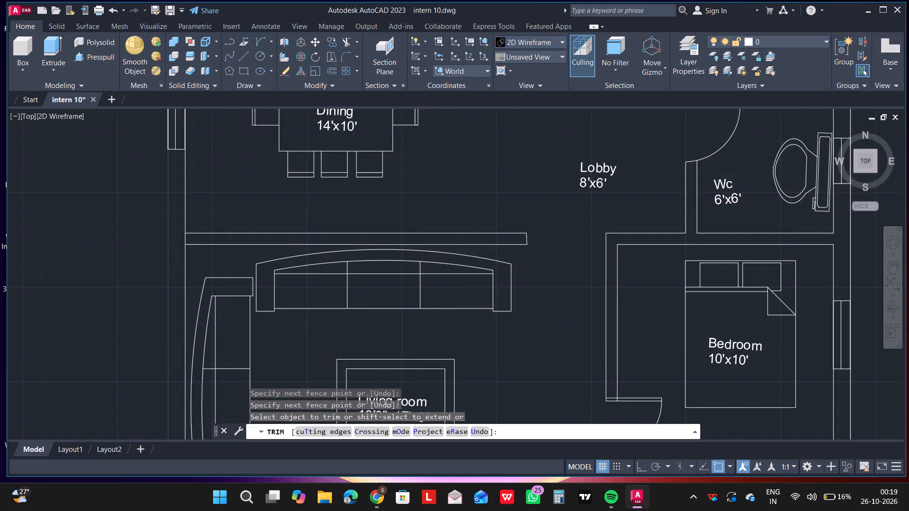
scroll(167, 229, "up", 1)
left_click(186, 235)
left_click(203, 247)
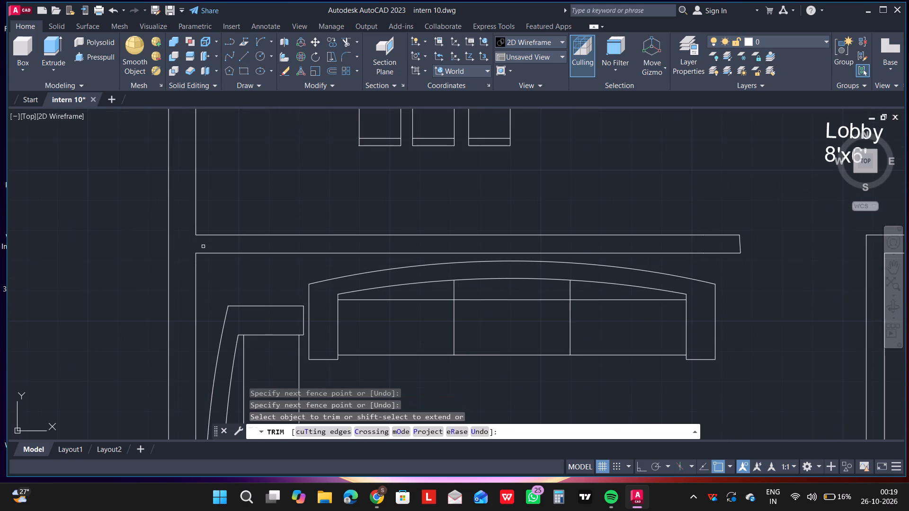
Trim the north outer wall's inner line where the wall between kitchen and 14'0"x14'6" bedroom joins it.
scroll(202, 247, "down", 2)
scroll(353, 169, "down", 3)
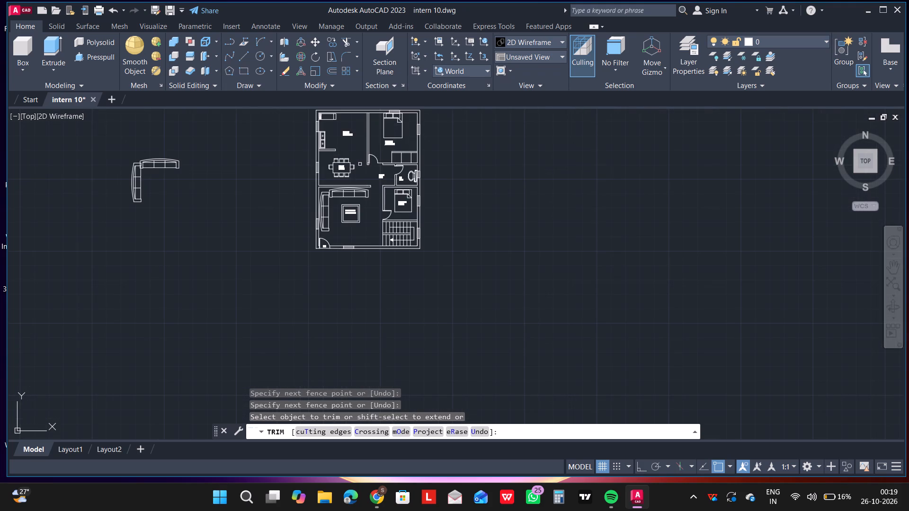
scroll(385, 130, "up", 2)
scroll(377, 136, "down", 3)
scroll(360, 128, "up", 2)
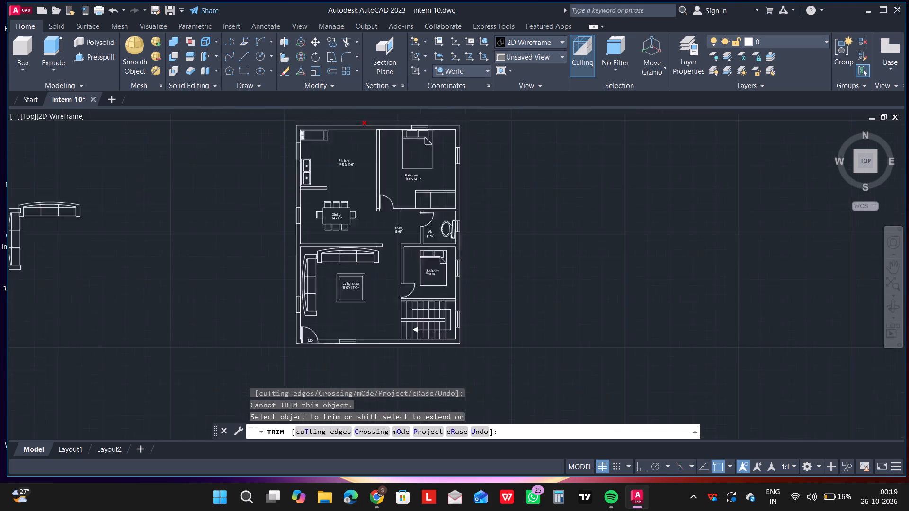
scroll(360, 128, "up", 5)
scroll(395, 151, "down", 1)
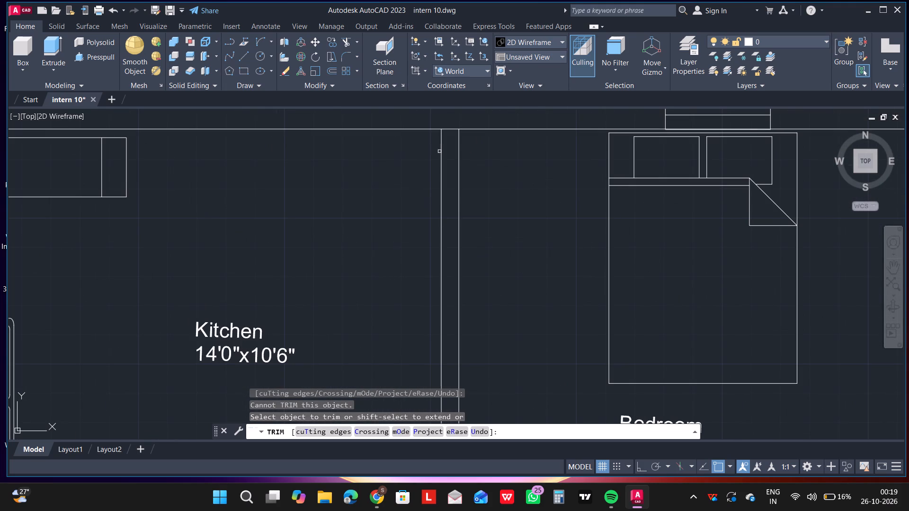
left_click(444, 150)
left_click(447, 127)
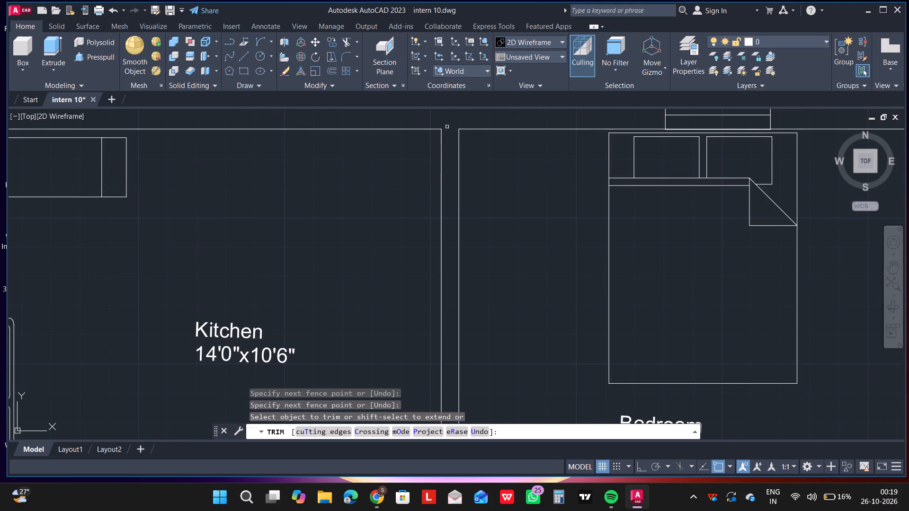
Trim the outer west wall's inner line where the short wall between kitchen and dining area joins it.
scroll(446, 138, "down", 2)
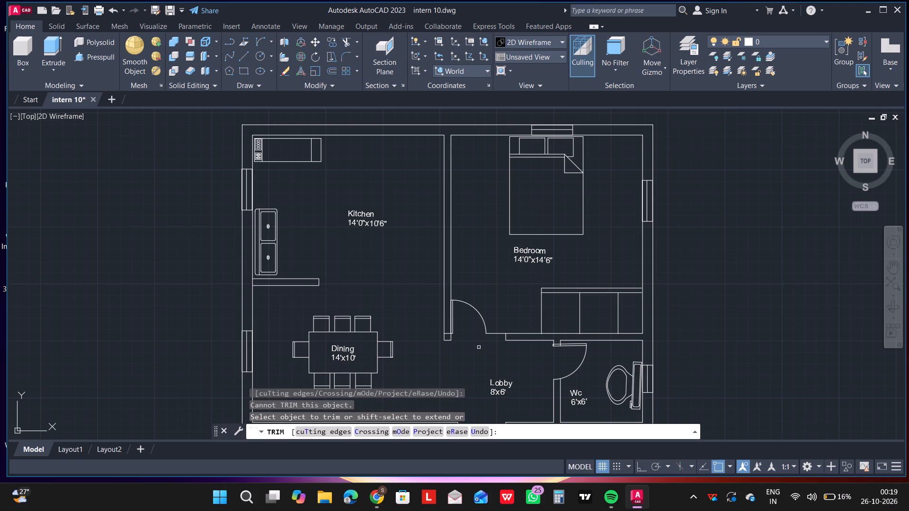
scroll(462, 333, "down", 1)
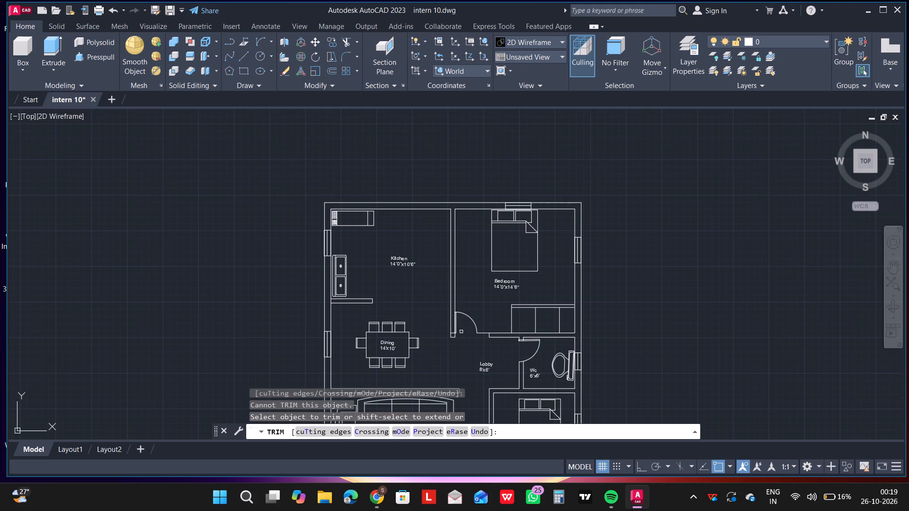
scroll(353, 316, "up", 4)
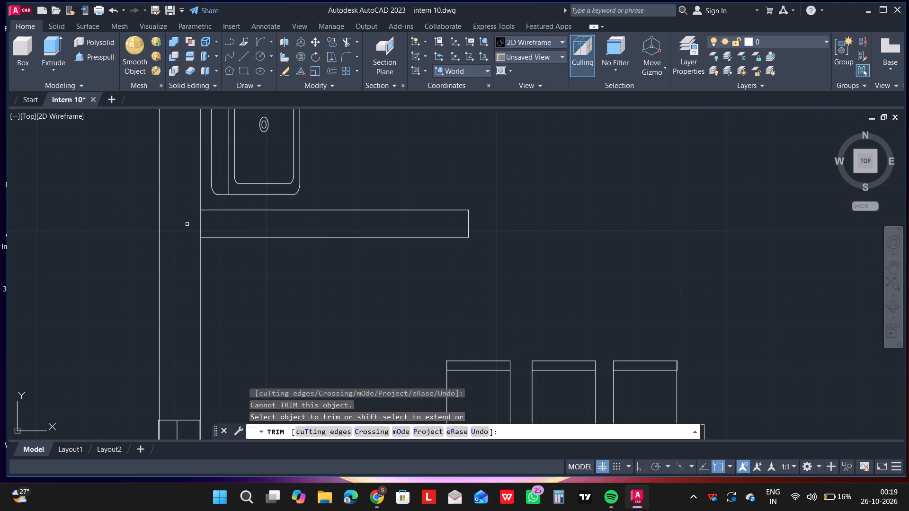
left_click(187, 224)
left_click(230, 228)
Trim the outer east wall's inner line where the wall between the 10'x10' bedroom and the staircase joins it.
scroll(361, 245, "down", 4)
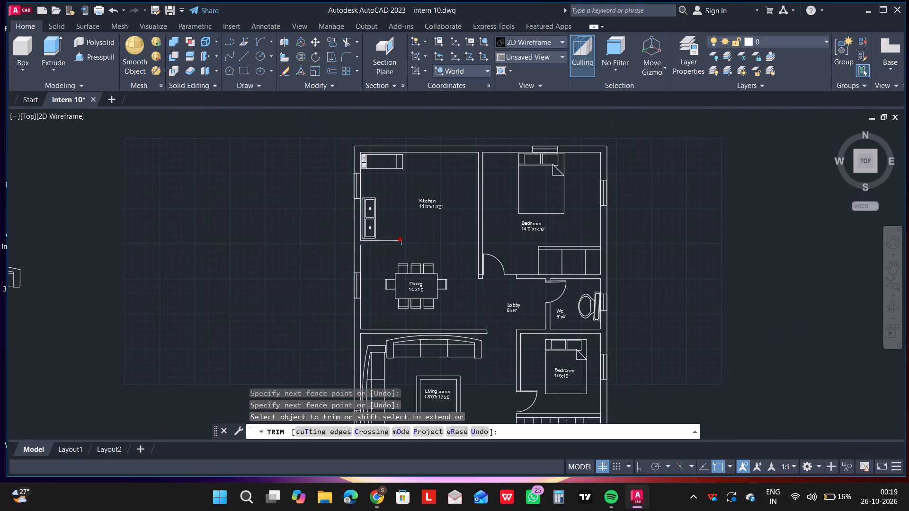
scroll(478, 320, "down", 2)
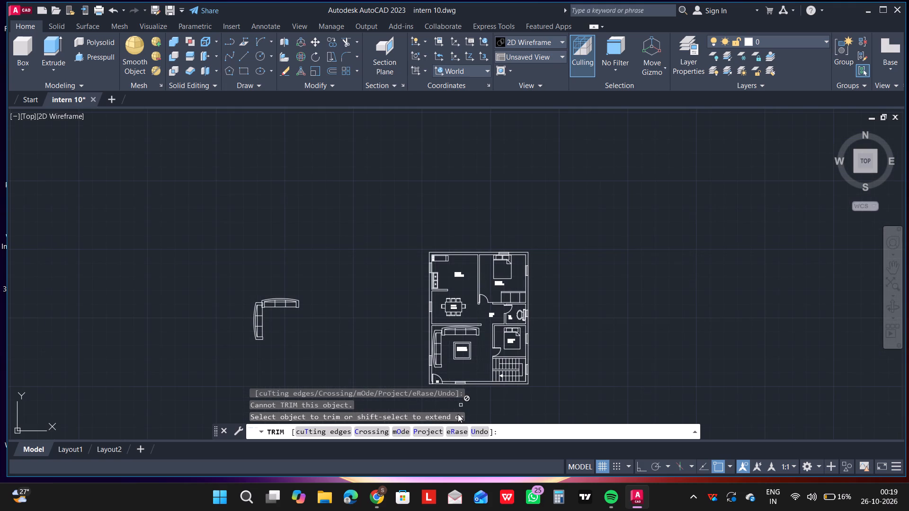
scroll(494, 398, "up", 3)
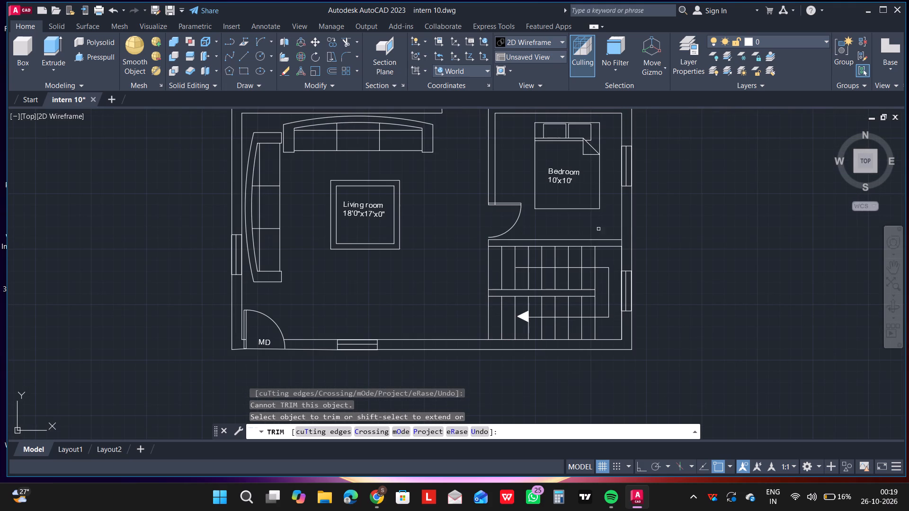
left_click(621, 244)
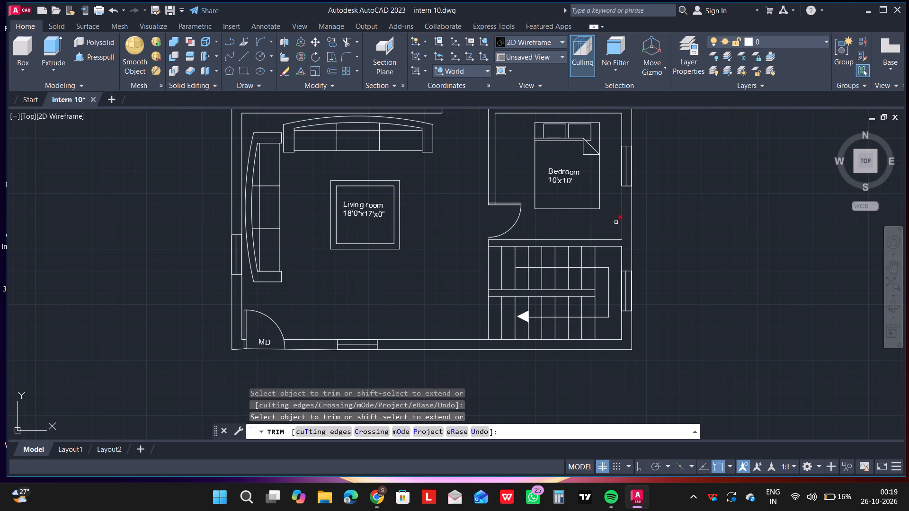
Examine the whole floor plan for wall junctions that still need trimming.
scroll(609, 205, "down", 2)
scroll(597, 187, "up", 1)
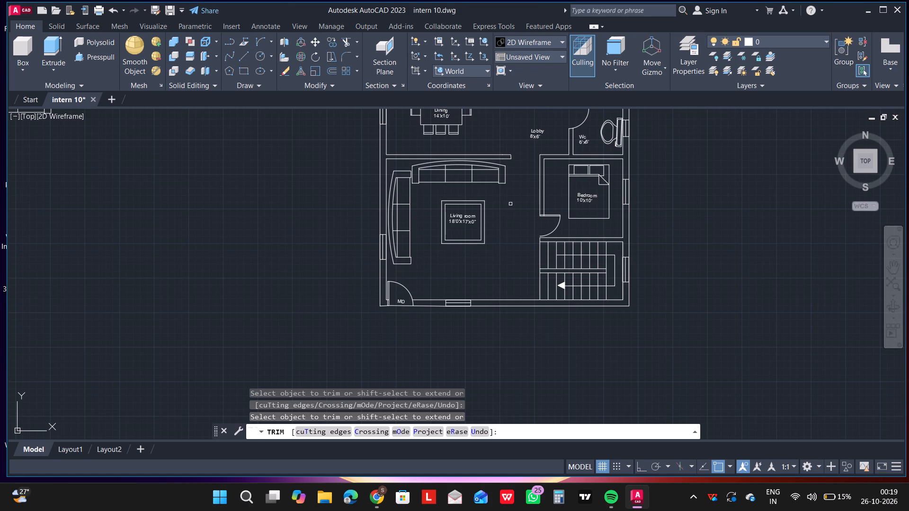
scroll(510, 204, "down", 2)
scroll(506, 131, "down", 2)
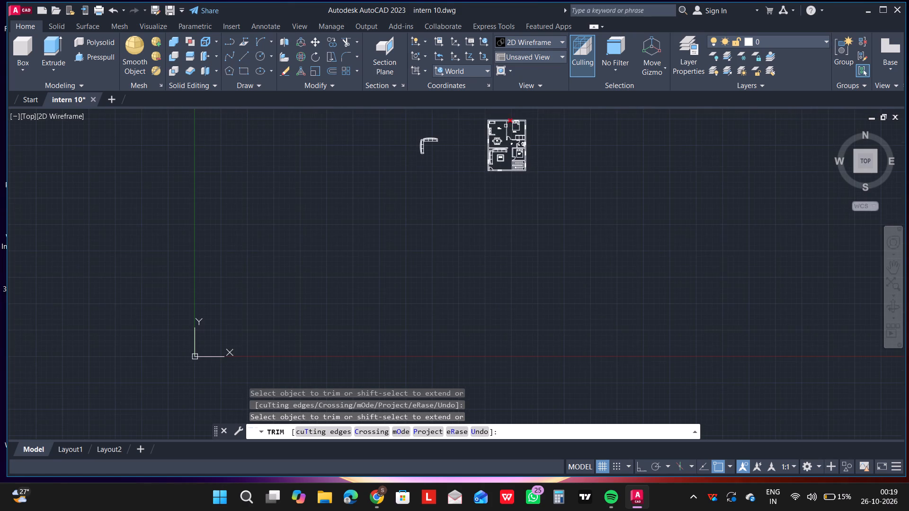
scroll(507, 117, "up", 4)
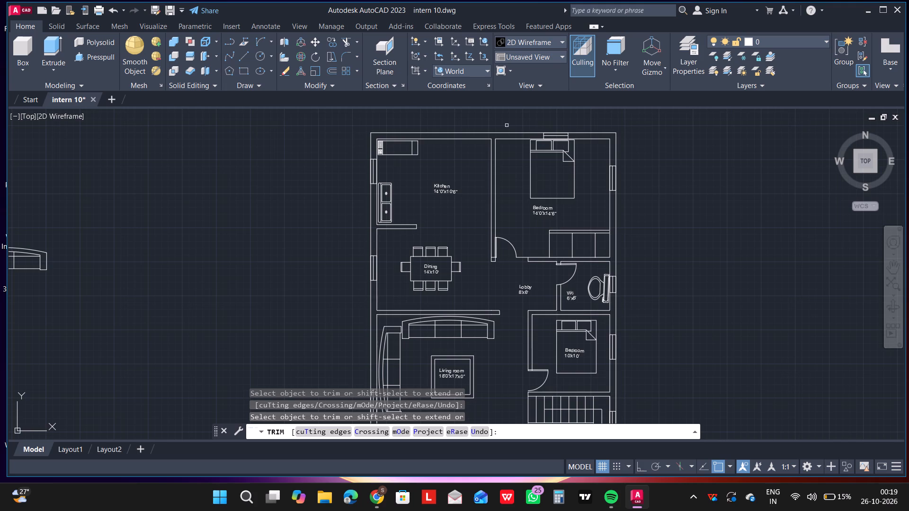
scroll(508, 132, "down", 1)
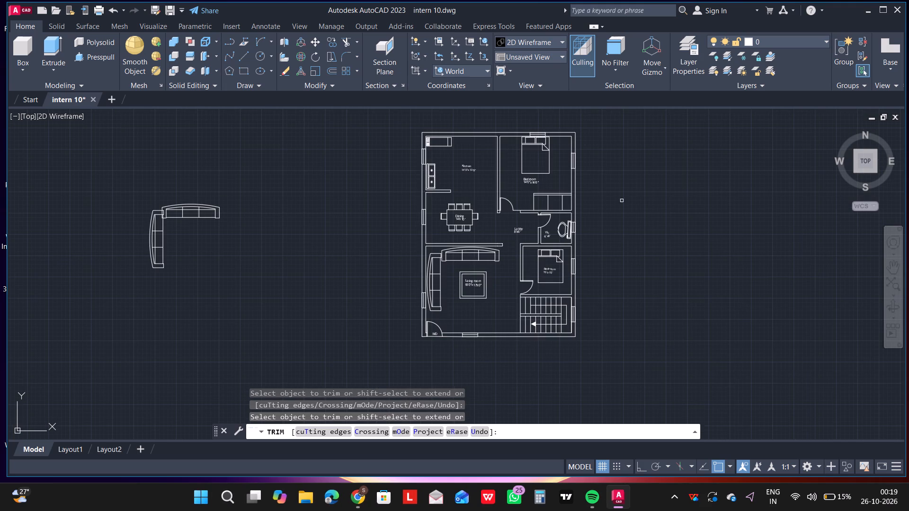
scroll(618, 188, "up", 1)
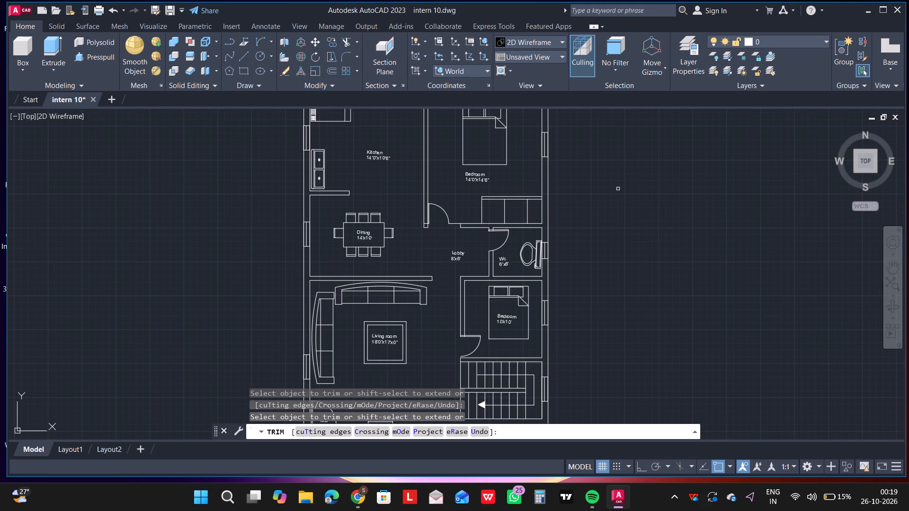
scroll(618, 189, "down", 1)
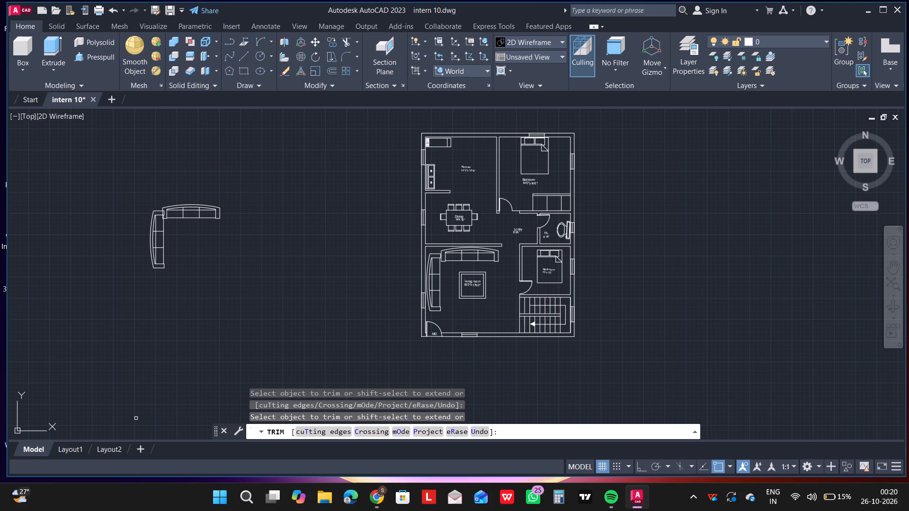
Turn the drawing grid display off and snap mode on.
left_click(601, 468)
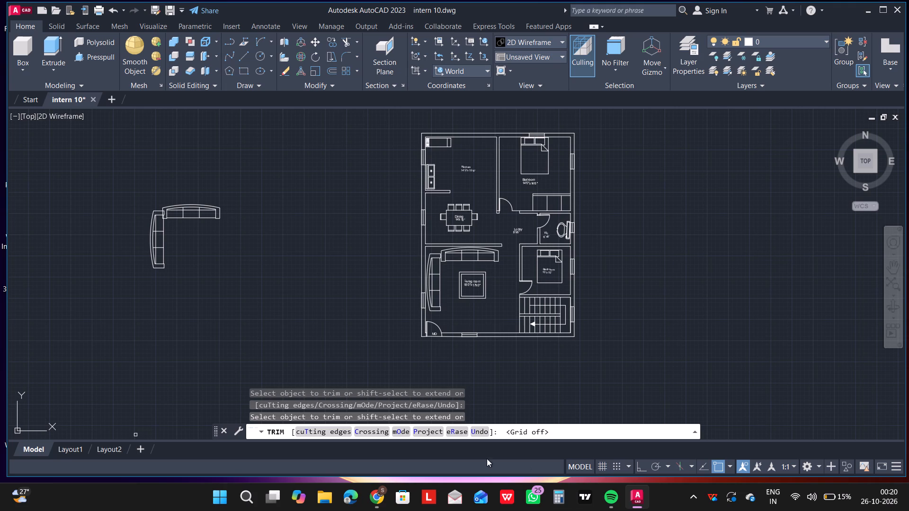
left_click(75, 448)
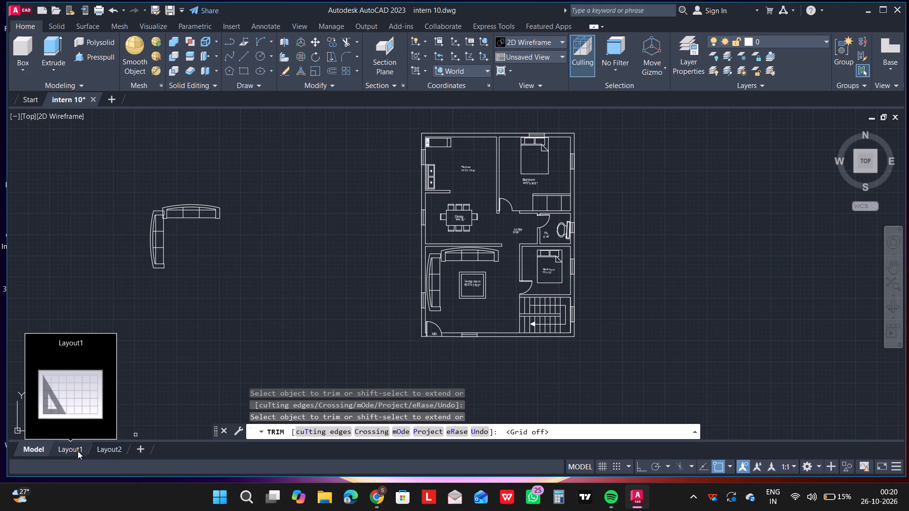
left_click(108, 450)
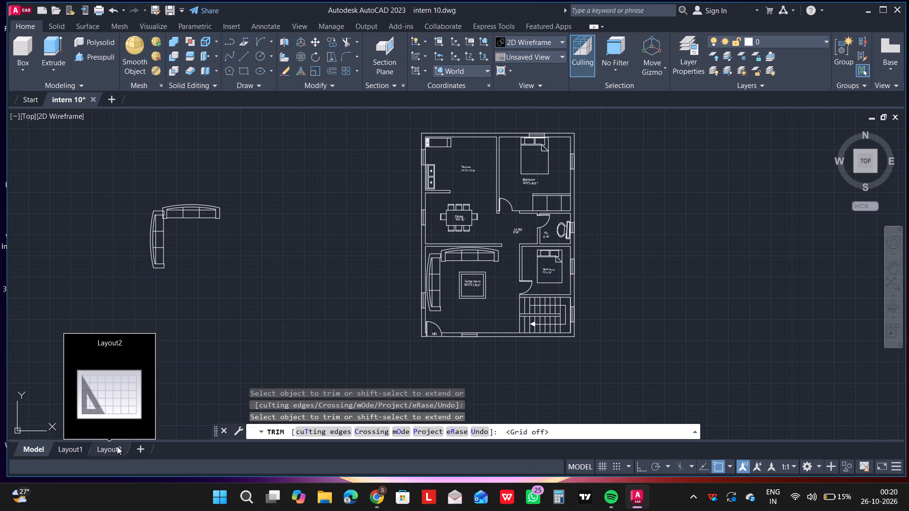
left_click(614, 466)
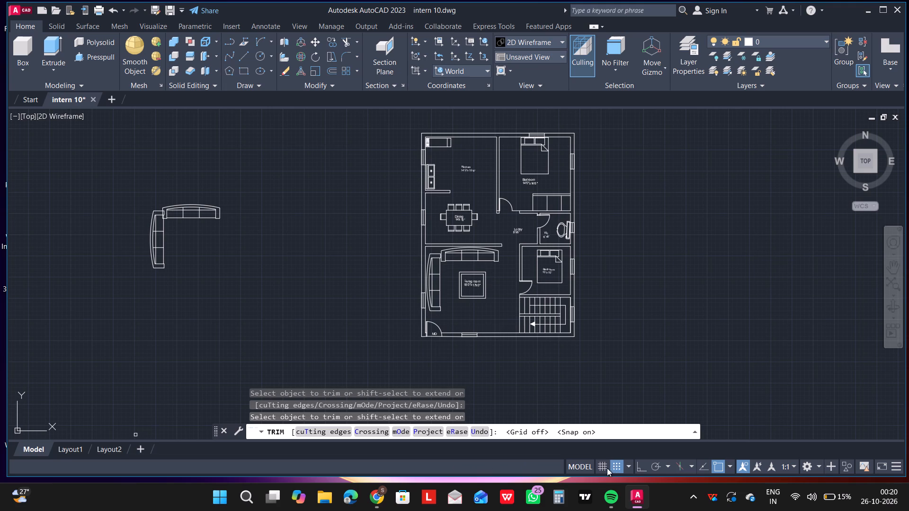
left_click(604, 468)
left_click(598, 462)
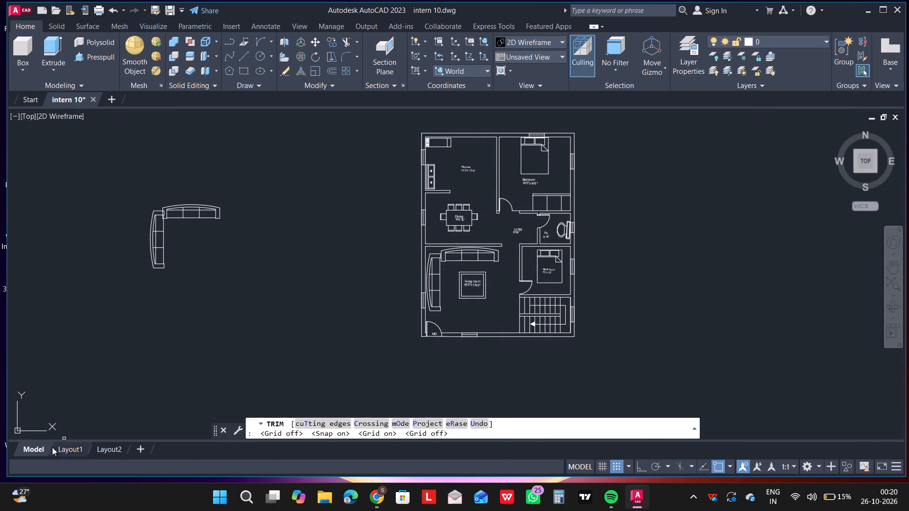
Try to open Layout1, then end the Trim command.
left_click(69, 447)
left_click(70, 447)
key("Escape")
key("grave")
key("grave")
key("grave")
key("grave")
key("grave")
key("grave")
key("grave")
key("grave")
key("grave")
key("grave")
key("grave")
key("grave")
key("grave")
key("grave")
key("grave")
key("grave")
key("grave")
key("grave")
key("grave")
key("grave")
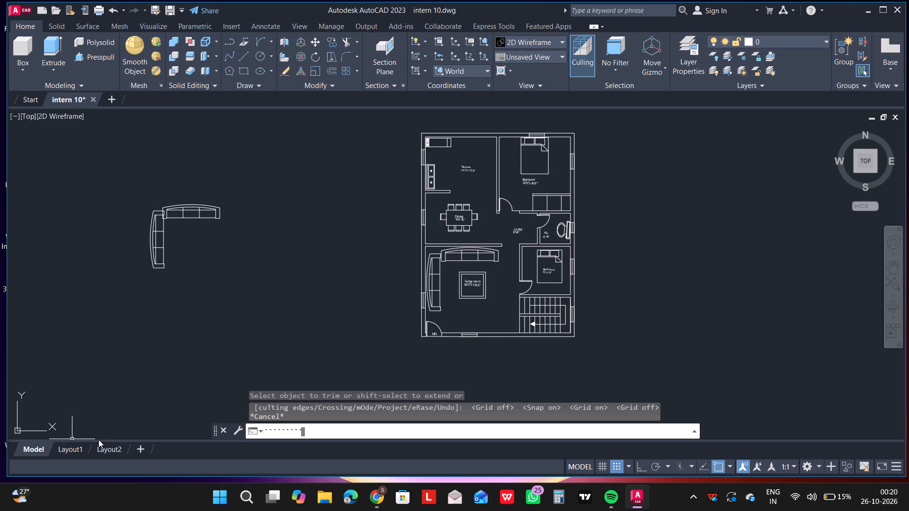
Turn the drawing grid display on.
left_click(603, 466)
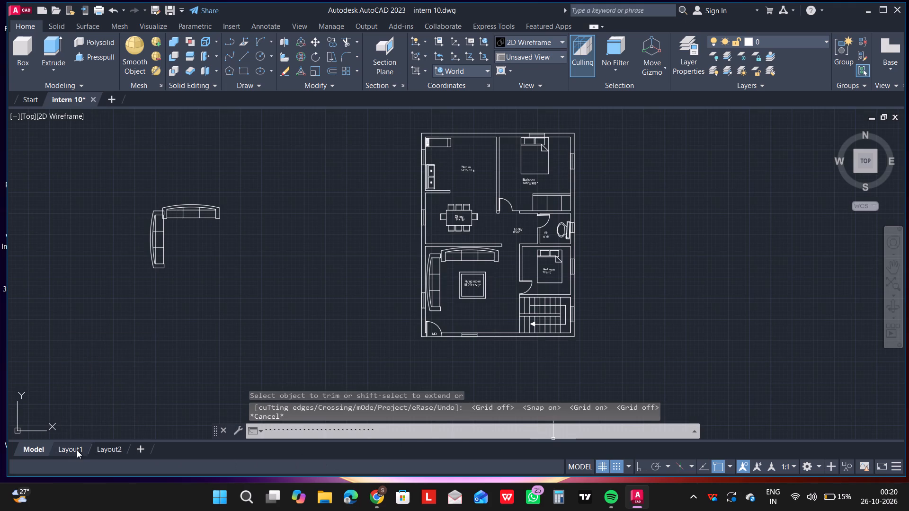
Examine how the floor plan appears in Layout1 and Layout2, ending back in model space.
left_click(77, 450)
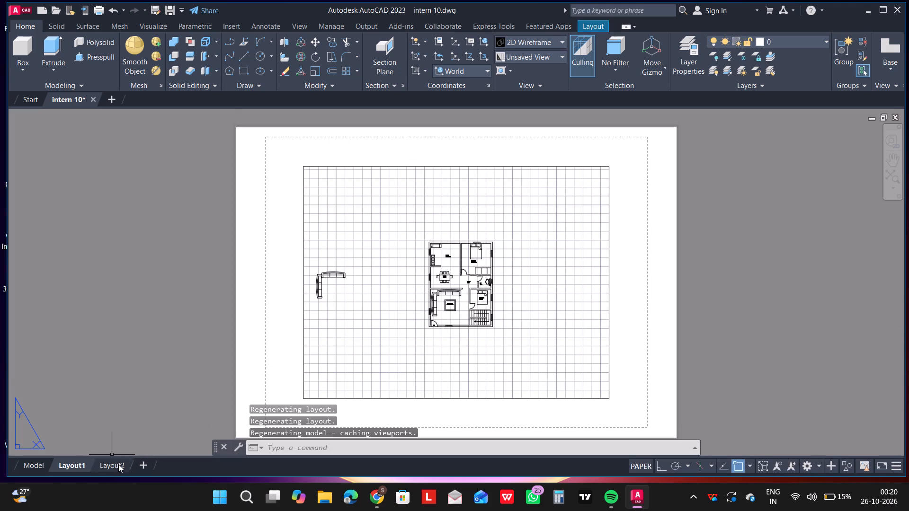
left_click(118, 464)
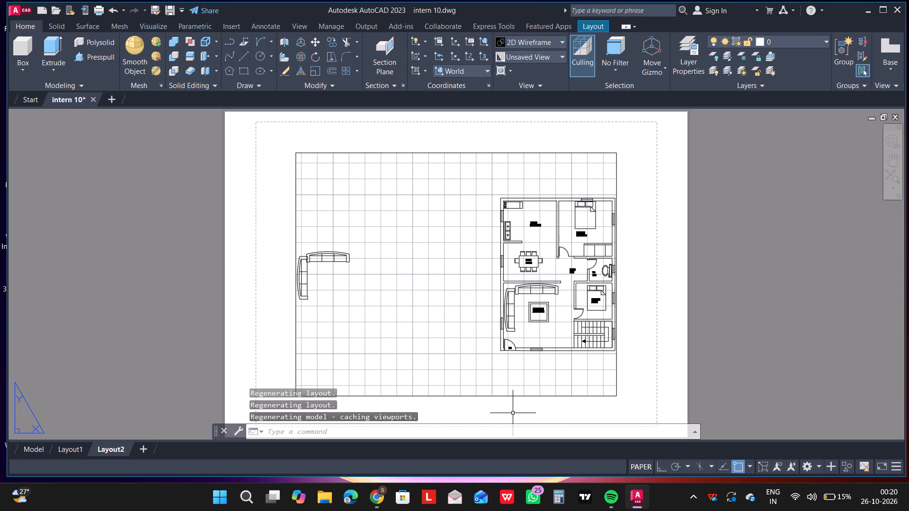
scroll(542, 285, "up", 2)
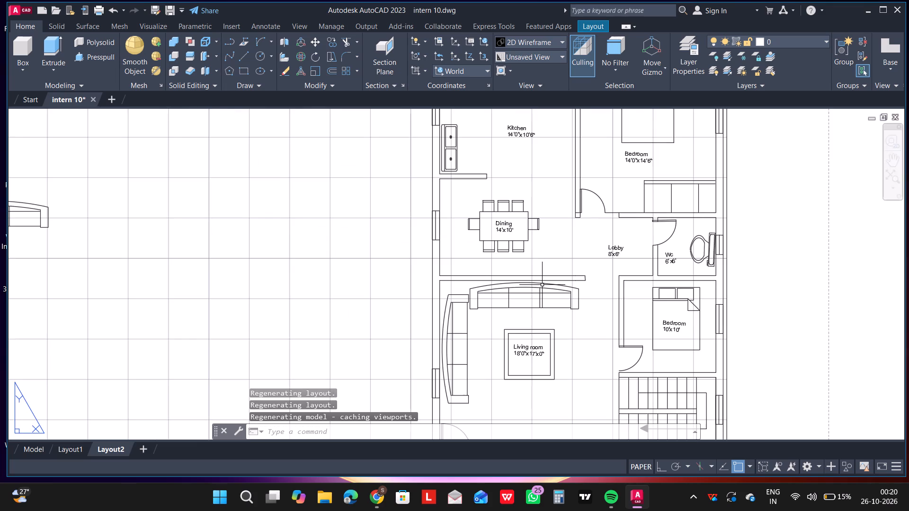
scroll(542, 284, "down", 1)
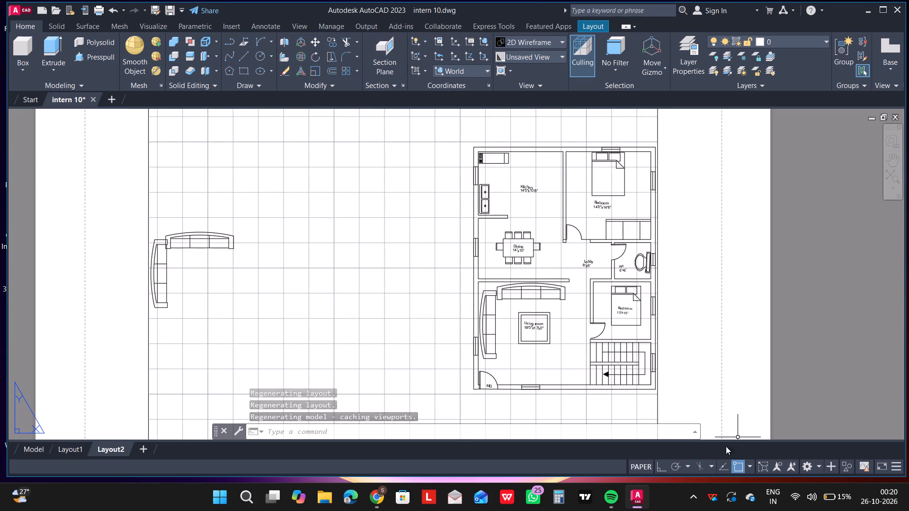
key("grave")
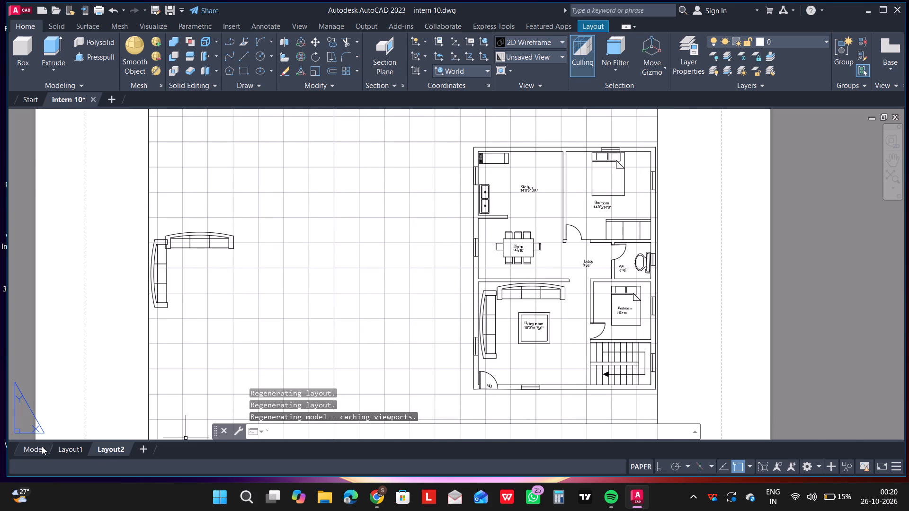
left_click(42, 446)
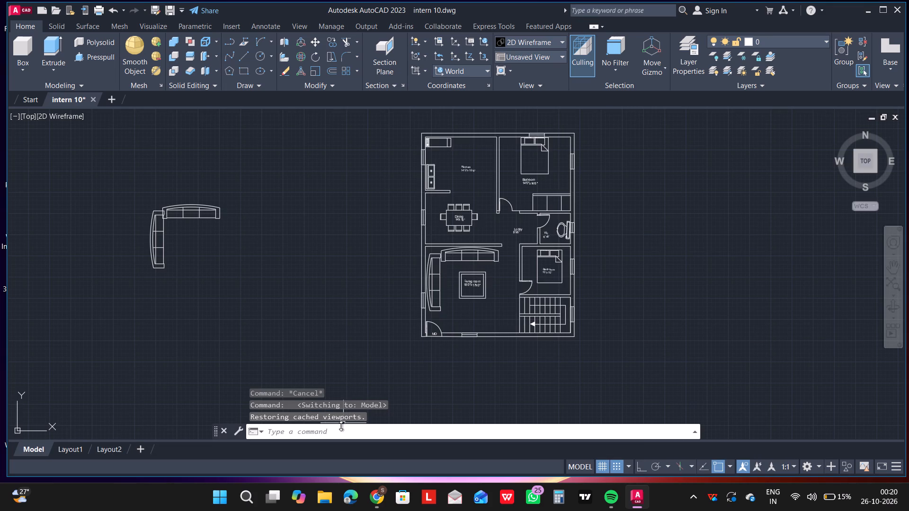
Turn off the command log file with LOGFILEOFF.
left_click(341, 426)
type("lo")
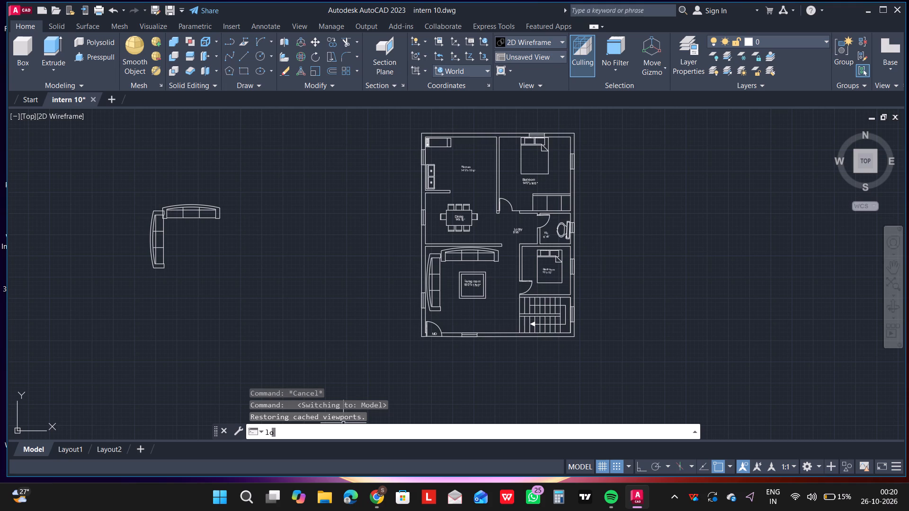
type("gf")
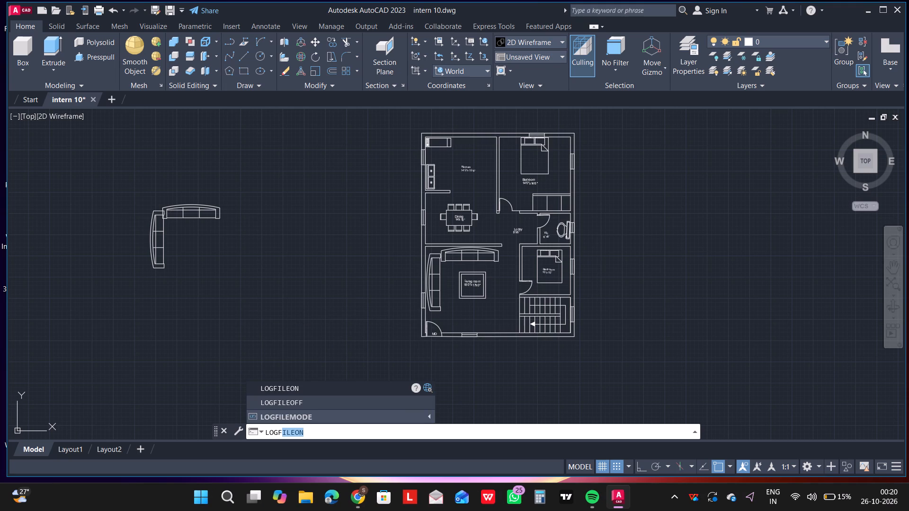
type("il")
type("off")
key("Return")
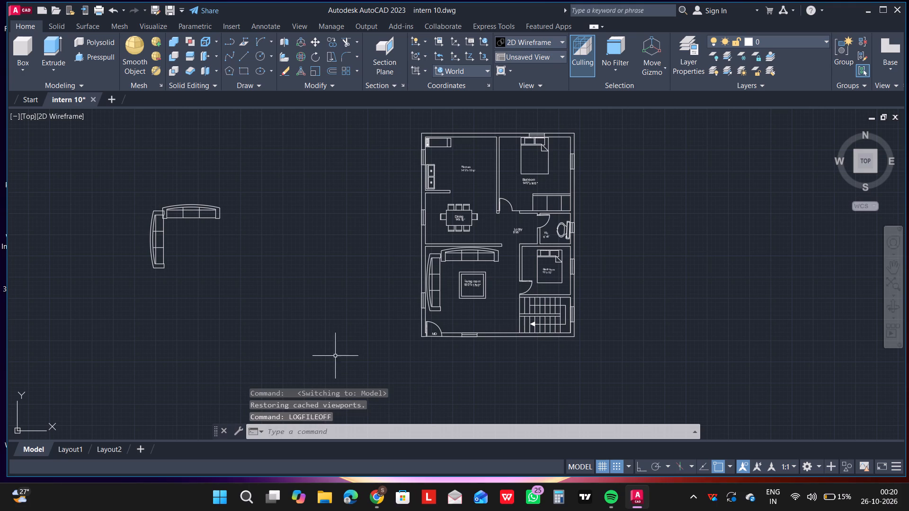
Quit AutoCAD, closing the intern 10 drawing and answering the closing dialog.
left_click(895, 10)
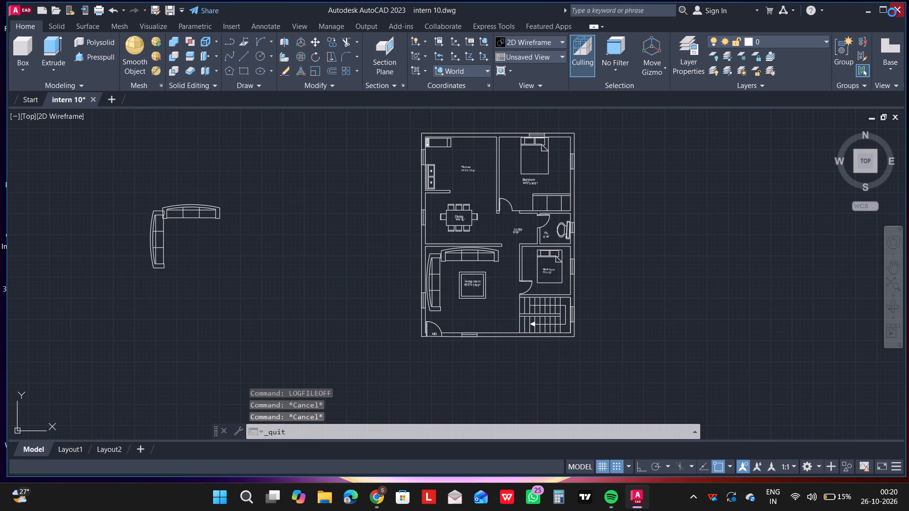
left_click(449, 273)
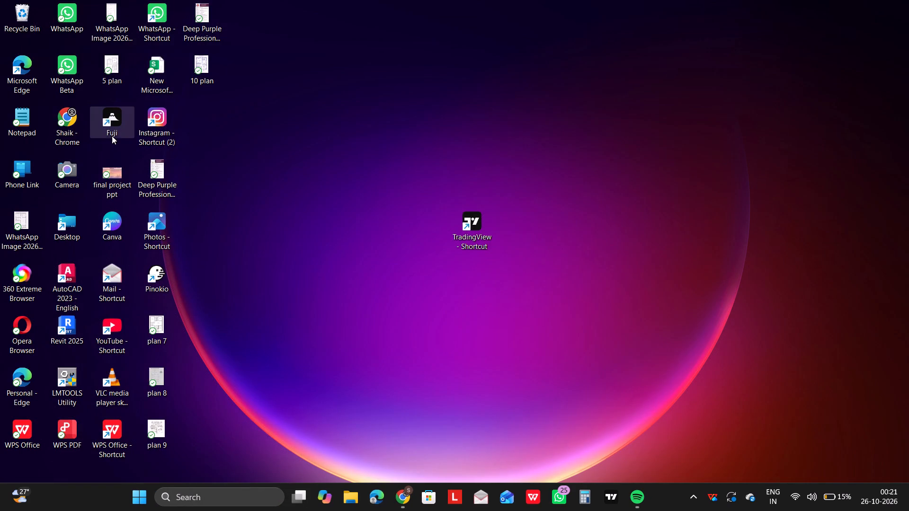
Launch Fuji from its desktop shortcut.
double_click(111, 131)
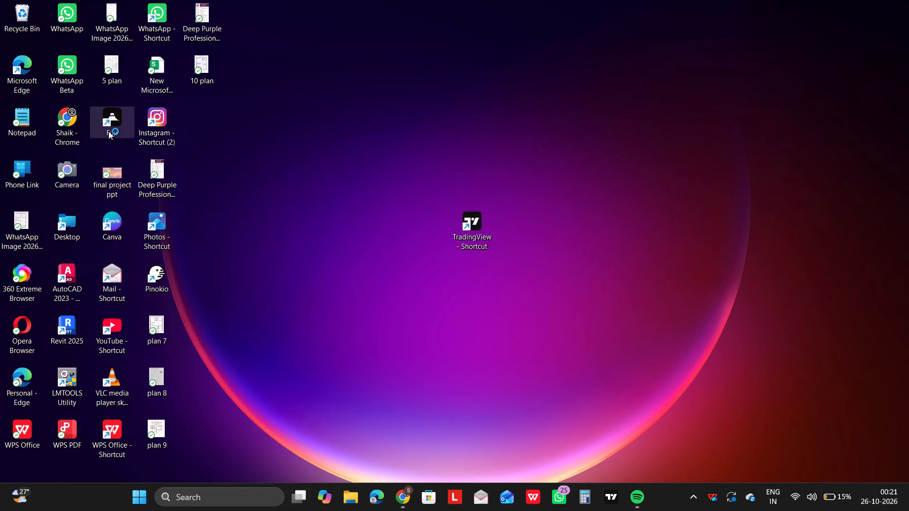